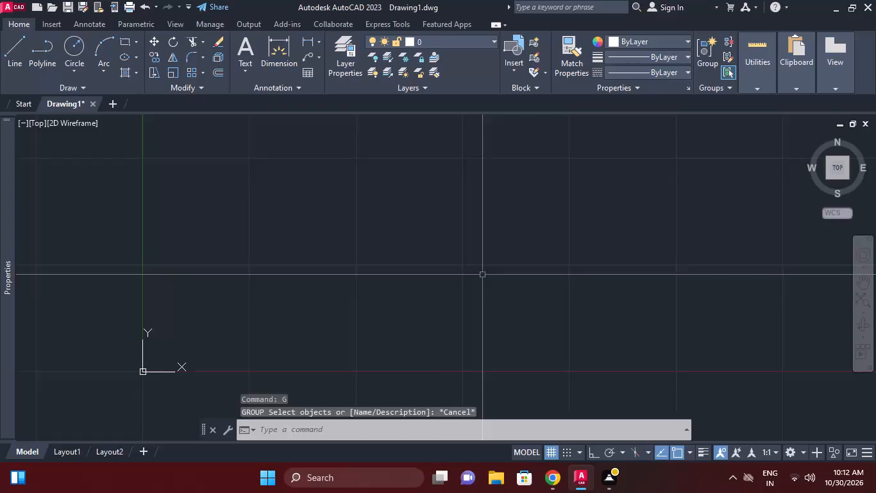
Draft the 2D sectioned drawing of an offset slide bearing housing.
Set the length precision of the drawing units to one decimal place (0.0).
middle_drag(437, 248, 510, 270)
scroll(478, 278, down, 1)
middle_drag(447, 282, 464, 271)
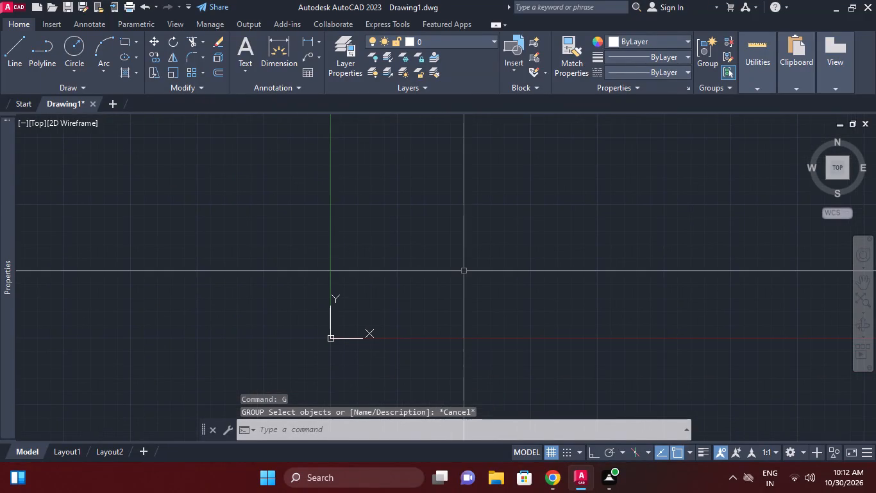
text(un)
key(space)
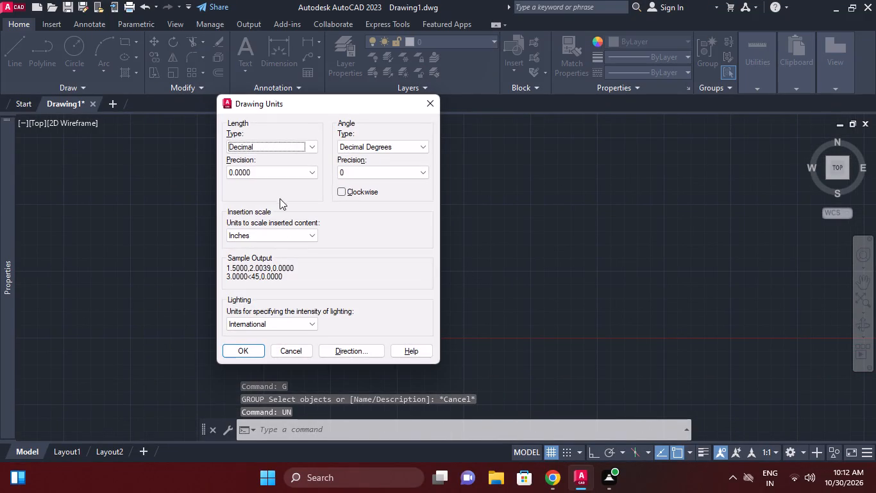
click(287, 171)
click(278, 191)
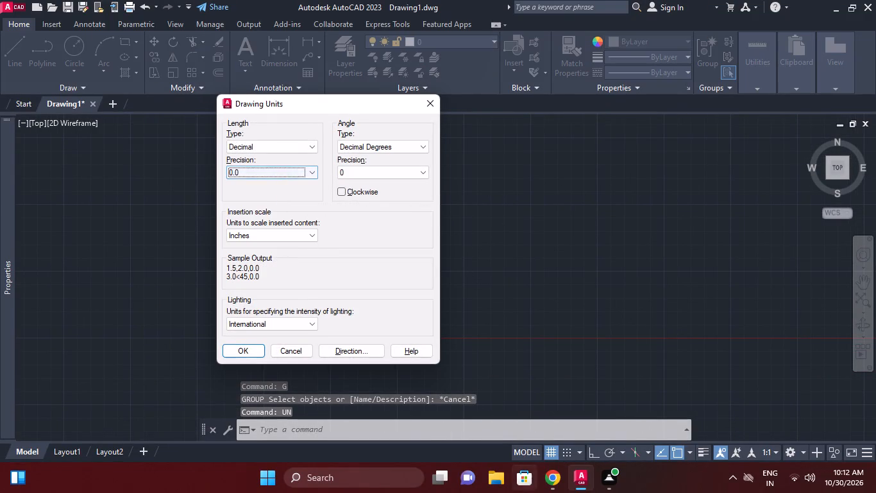
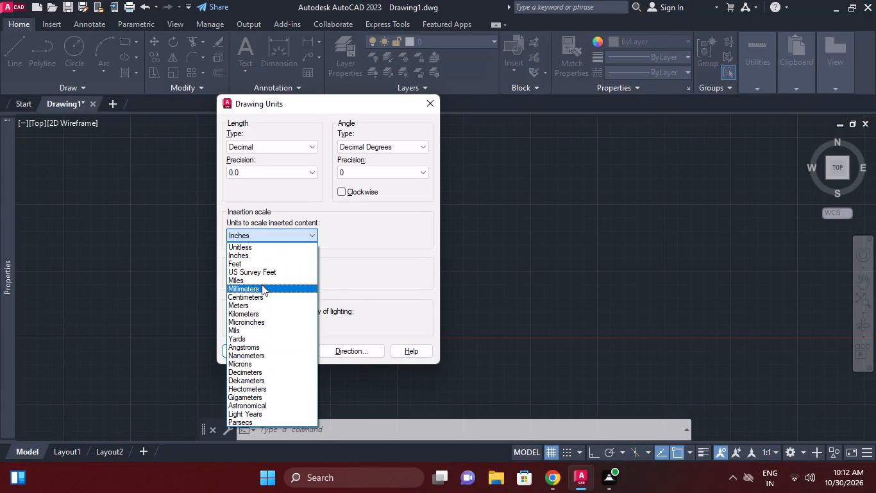
Set the drawing units' insertion scale to Millimeters and the length precision to 0, and apply the settings.
click(260, 286)
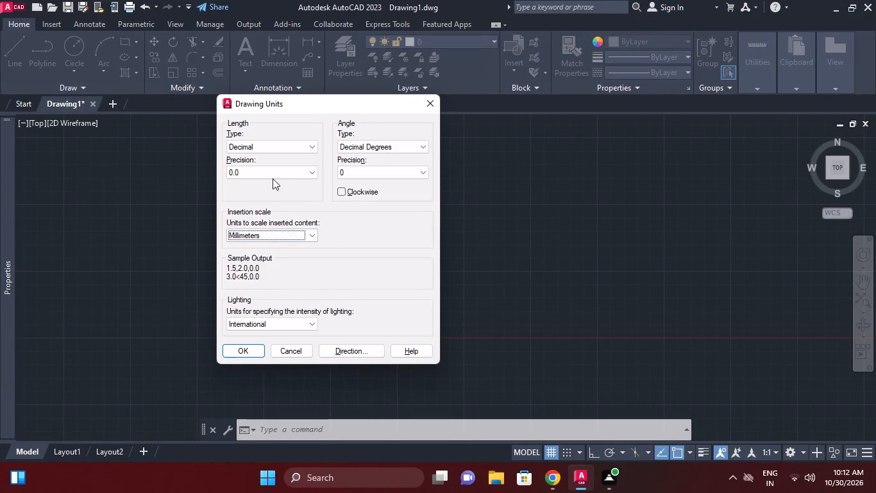
click(271, 164)
click(269, 170)
click(265, 183)
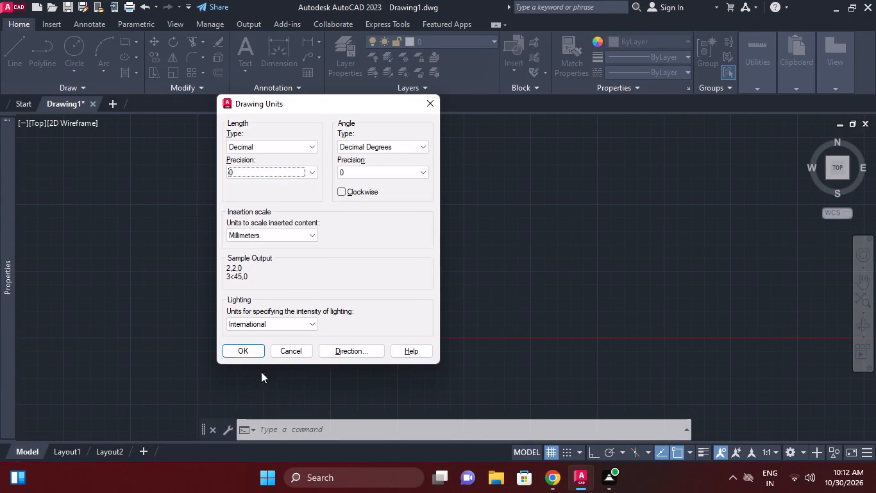
click(252, 347)
Open the Standard dimension style for modification and set its linear primary units precision to 0.
key(d)
key(space)
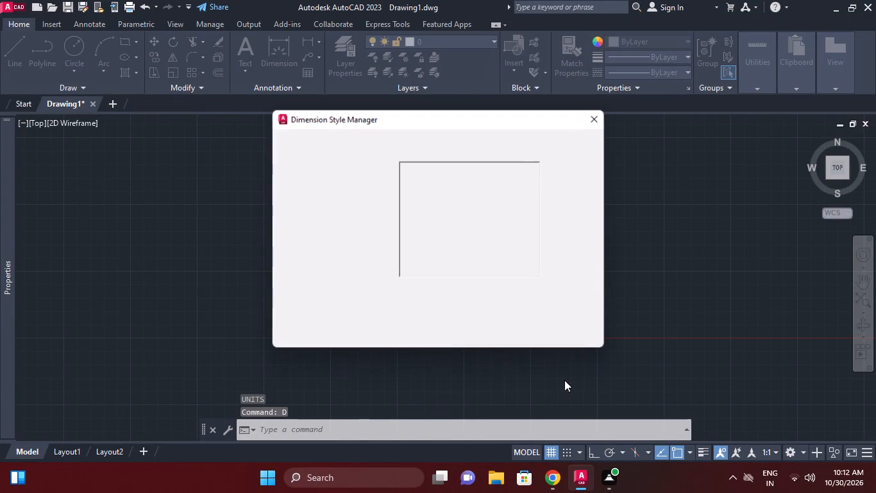
click(559, 205)
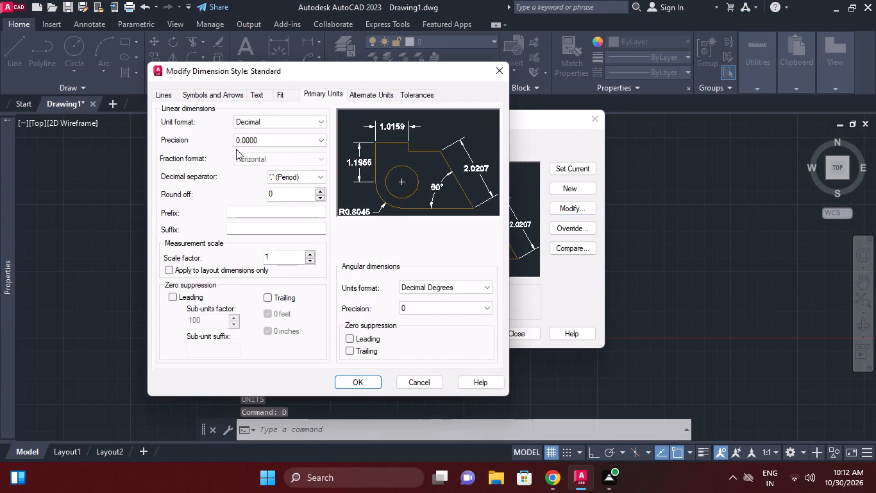
click(257, 139)
click(260, 148)
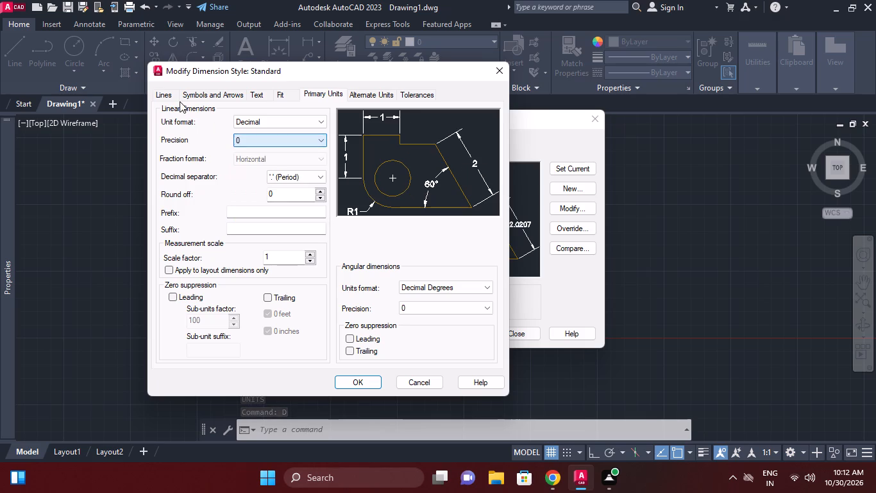
Set the extension line color of the Standard dimension style to grey index color 251.
click(174, 90)
click(264, 244)
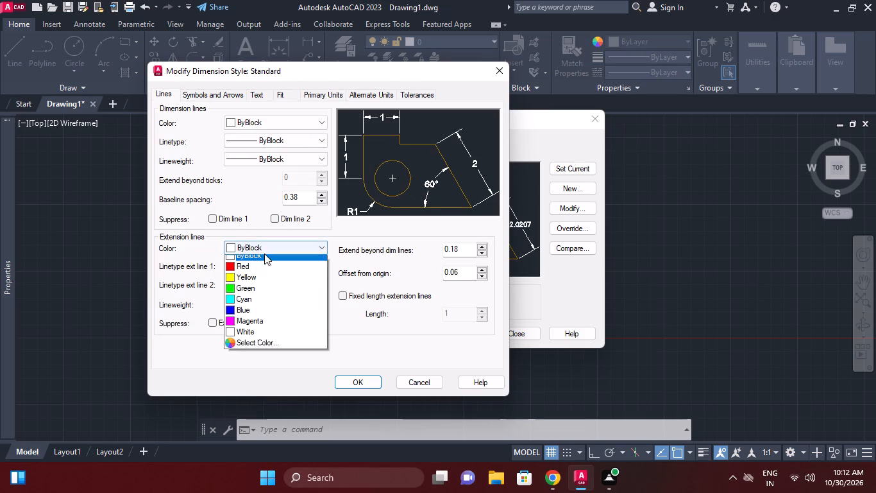
click(261, 358)
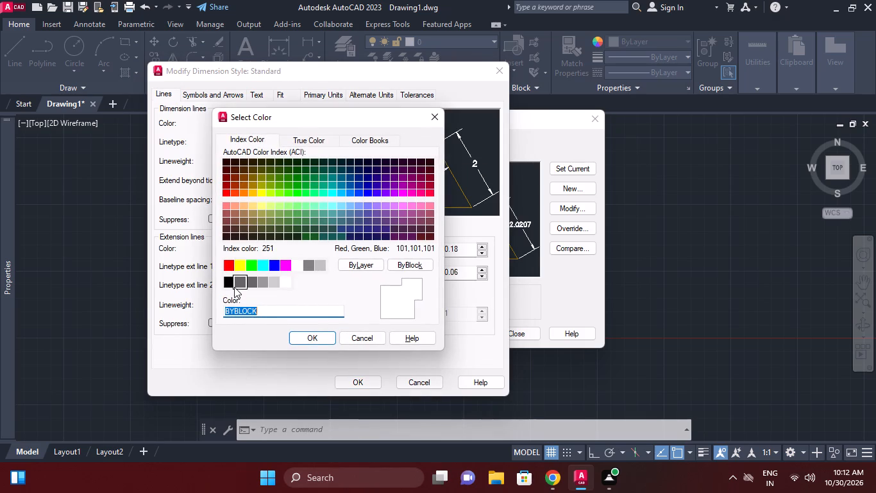
click(234, 287)
click(317, 336)
Set the dimension style's arrow size to 4 and its first arrowhead to Oblique.
click(233, 98)
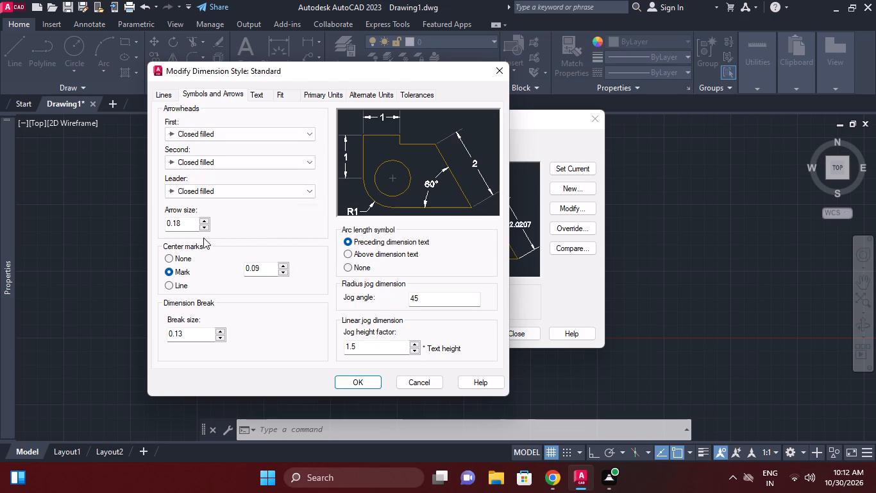
drag(185, 222, 124, 234)
key(4)
key(Return)
click(227, 131)
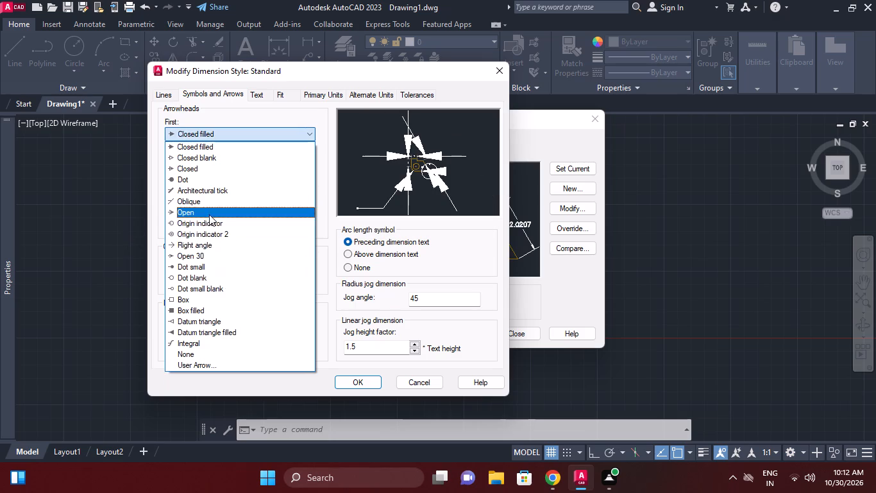
click(210, 204)
Configure the dimension text with height 4, vertical placement Above and ISO standard alignment, and apply the style changes.
click(253, 98)
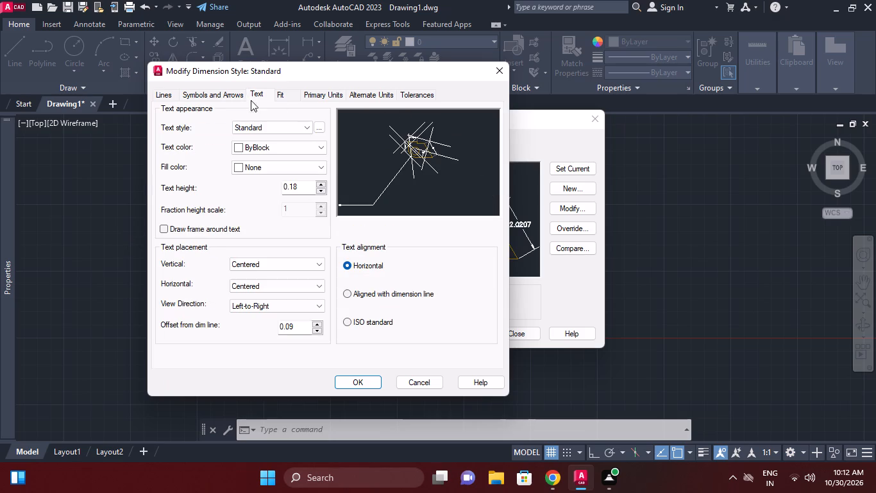
drag(303, 190, 221, 203)
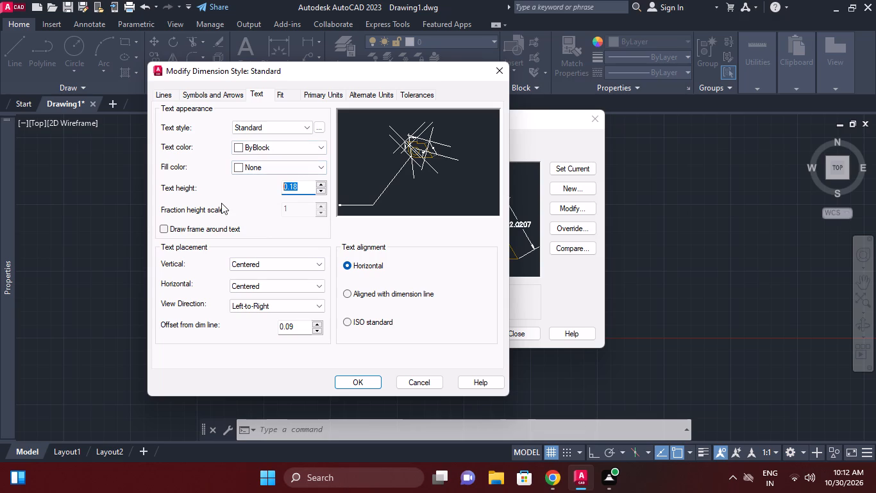
key(4)
key(Return)
click(267, 267)
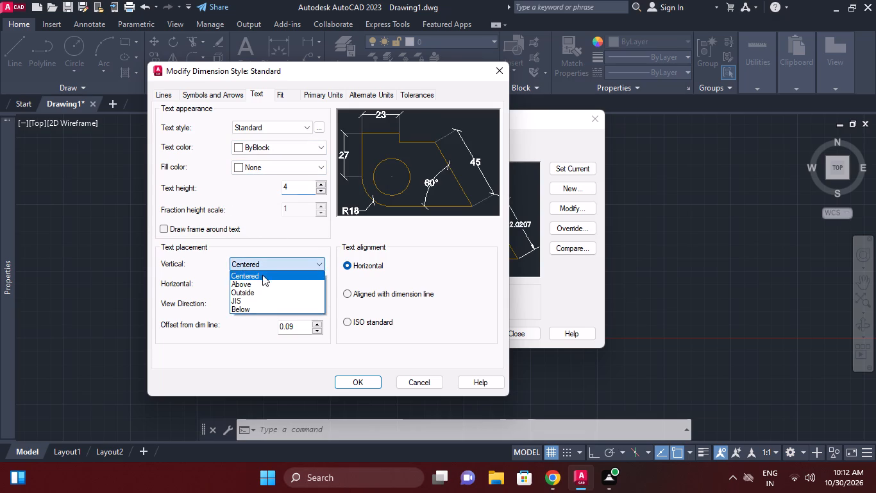
click(259, 284)
click(361, 294)
click(358, 327)
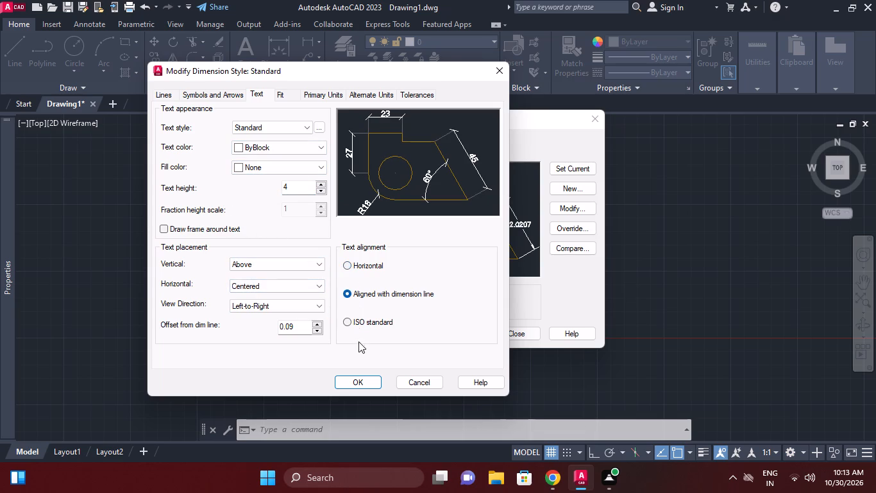
click(364, 317)
click(356, 387)
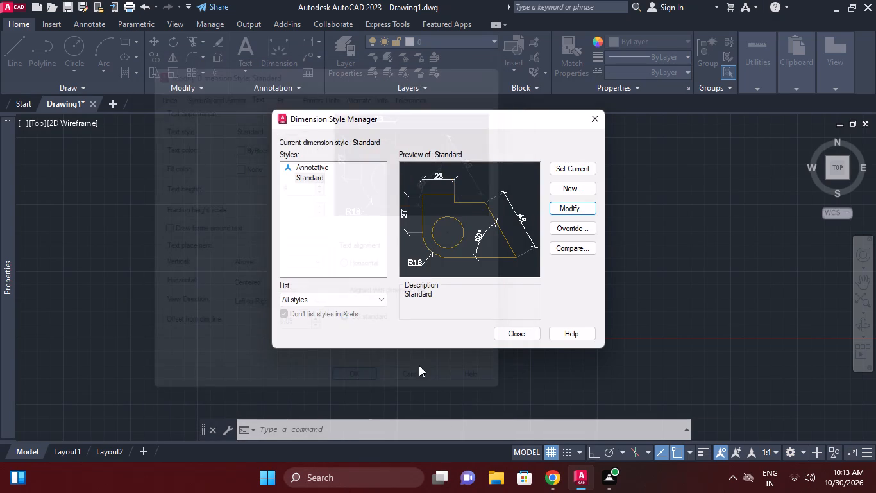
Make the Standard dimension style current.
click(569, 169)
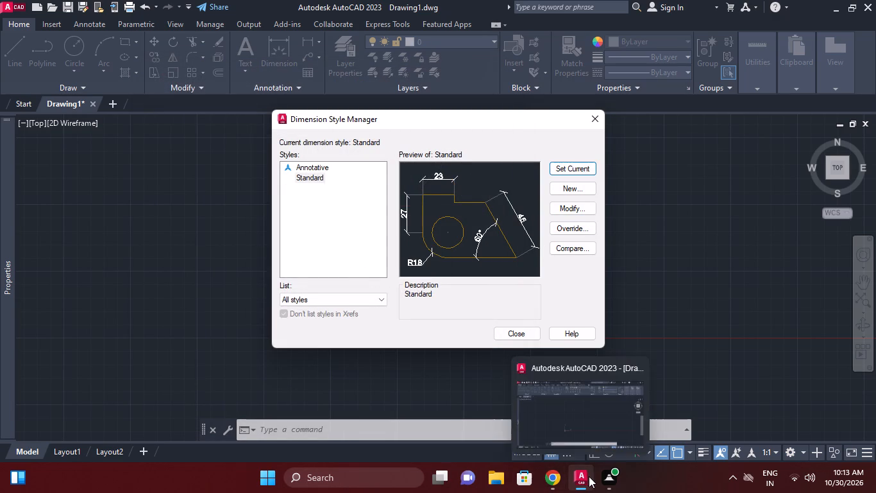
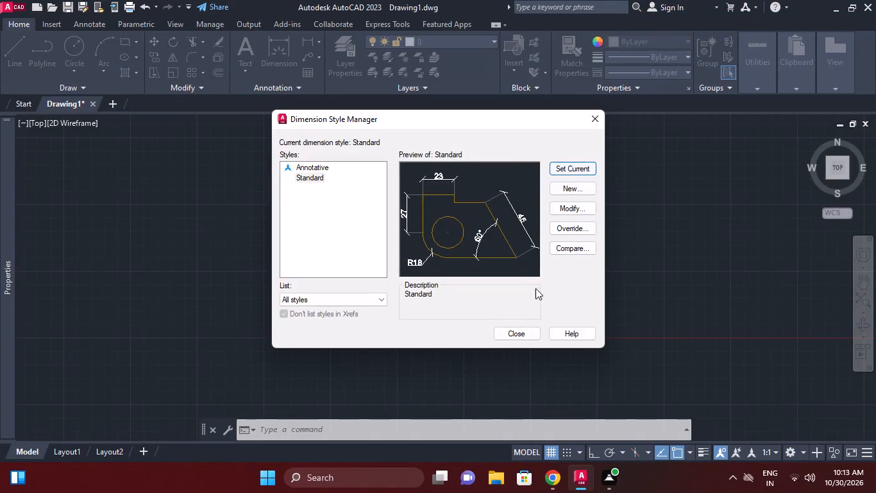
Close the Dimension Style Manager.
click(518, 330)
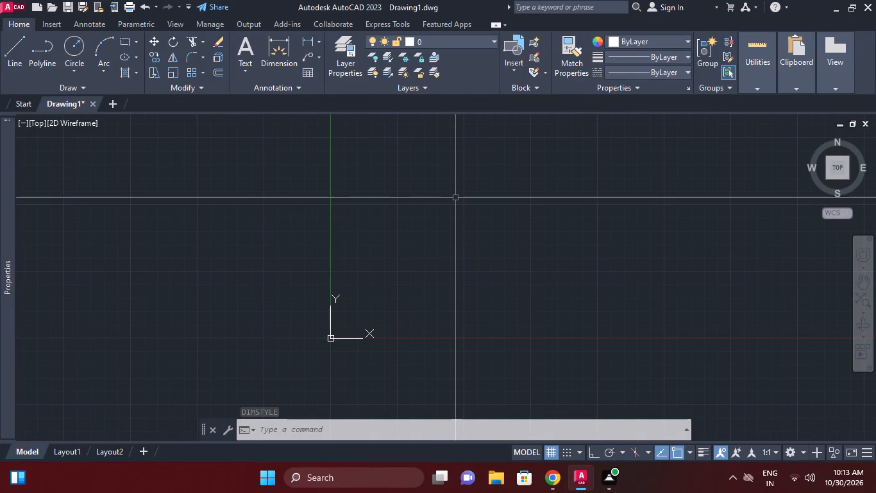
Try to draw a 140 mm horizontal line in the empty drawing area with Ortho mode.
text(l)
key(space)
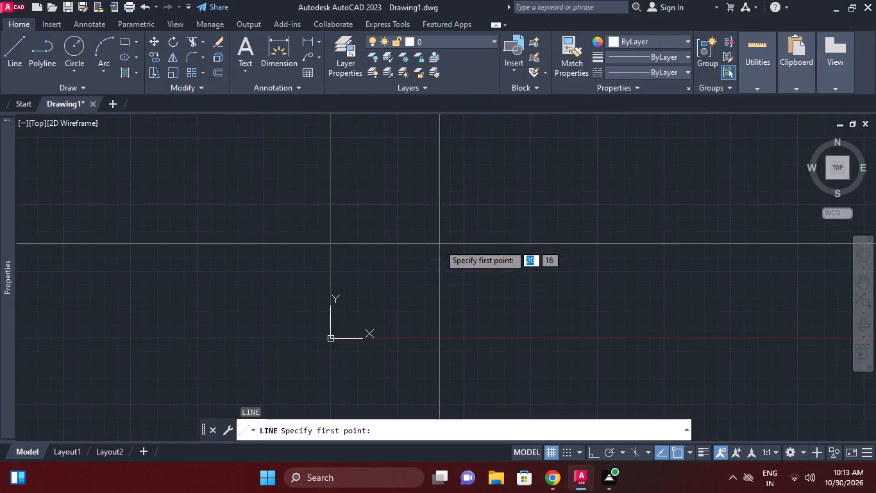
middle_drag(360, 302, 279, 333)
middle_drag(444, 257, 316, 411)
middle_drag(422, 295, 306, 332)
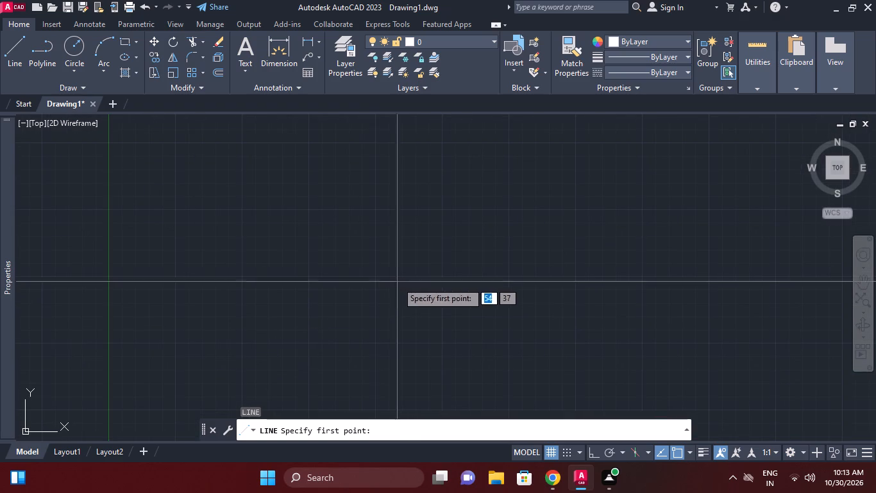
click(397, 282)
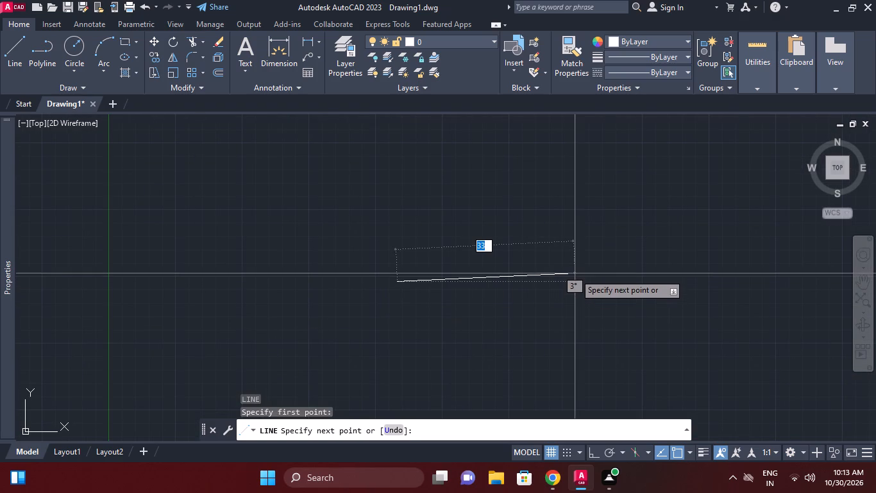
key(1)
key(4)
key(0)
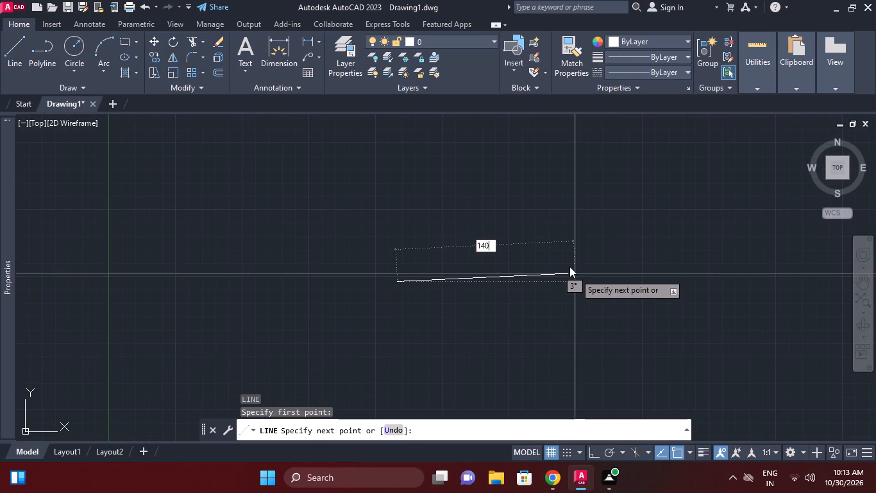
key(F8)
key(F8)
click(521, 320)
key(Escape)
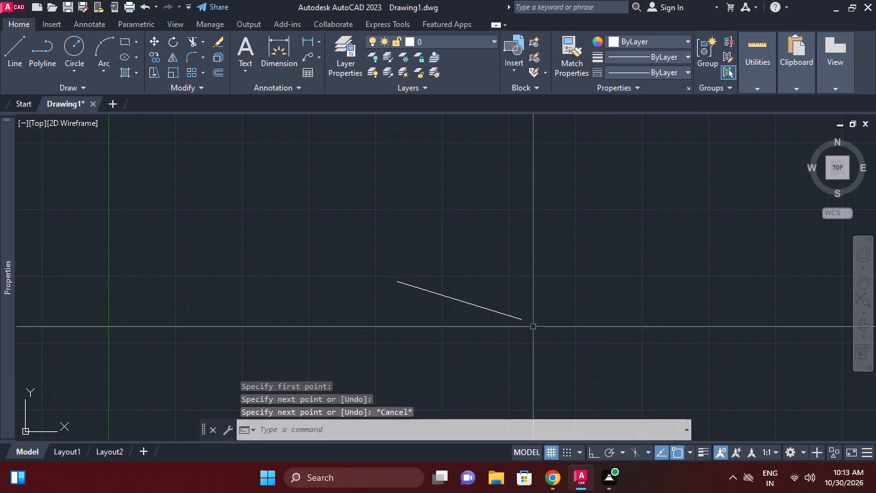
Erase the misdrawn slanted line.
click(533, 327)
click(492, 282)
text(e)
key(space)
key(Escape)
Draw a horizontal line 140 mm long in the empty drawing area with Ortho mode on.
middle_drag(523, 276, 539, 257)
key(l)
key(space)
click(453, 248)
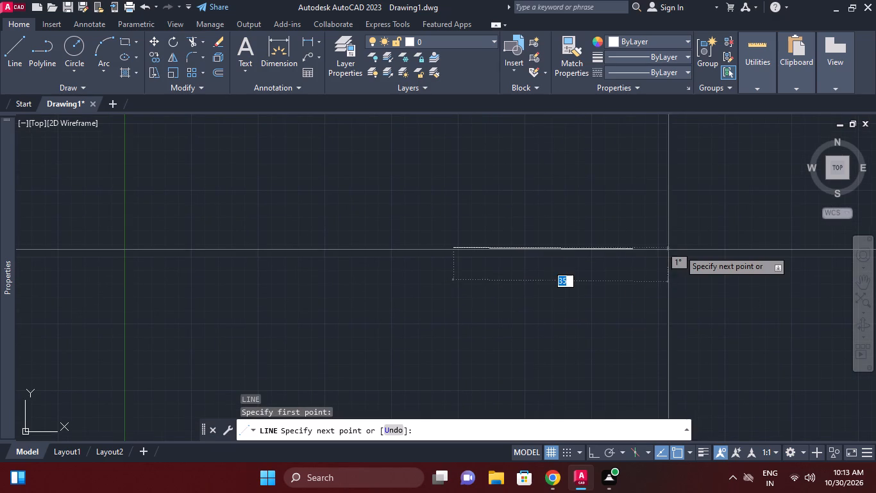
key(F8)
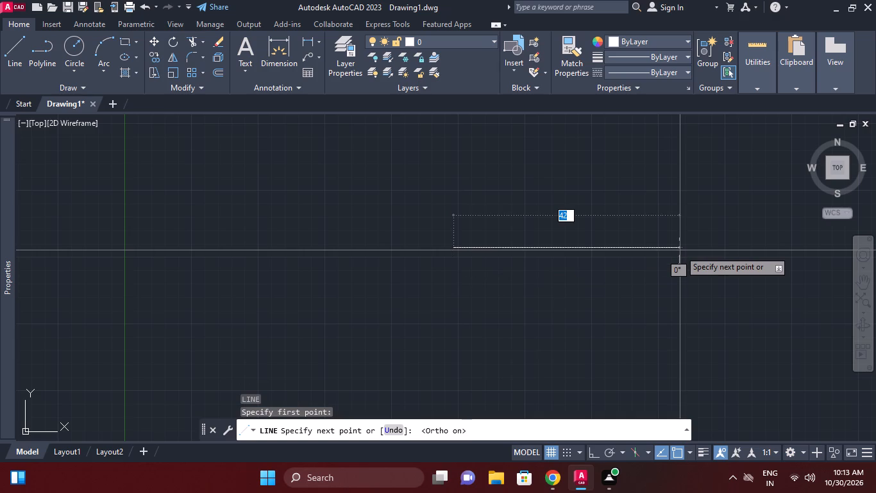
text(140)
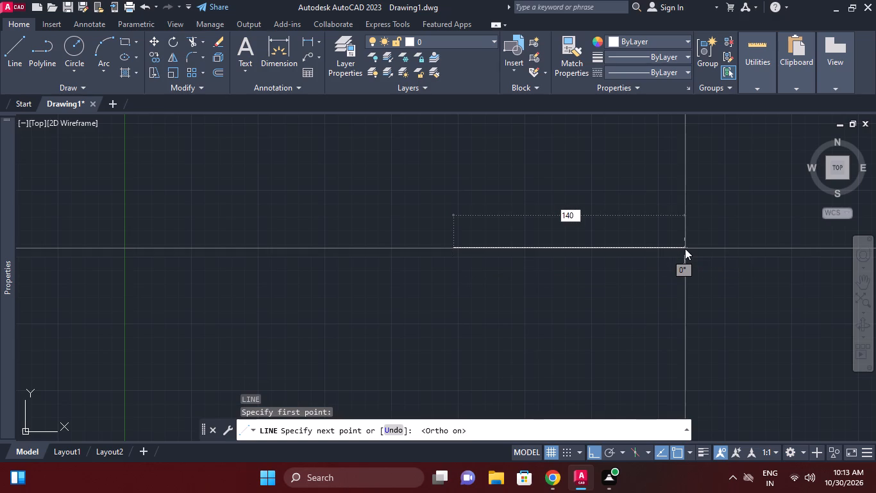
key(Return)
key(Return)
Move the line freely with Ortho off, up and right of the origin, placing its right end at about X 469, Y 243.
scroll(573, 276, down, 3)
middle_drag(552, 273, 451, 256)
middle_click(580, 293)
drag(586, 293, 578, 273)
click(544, 212)
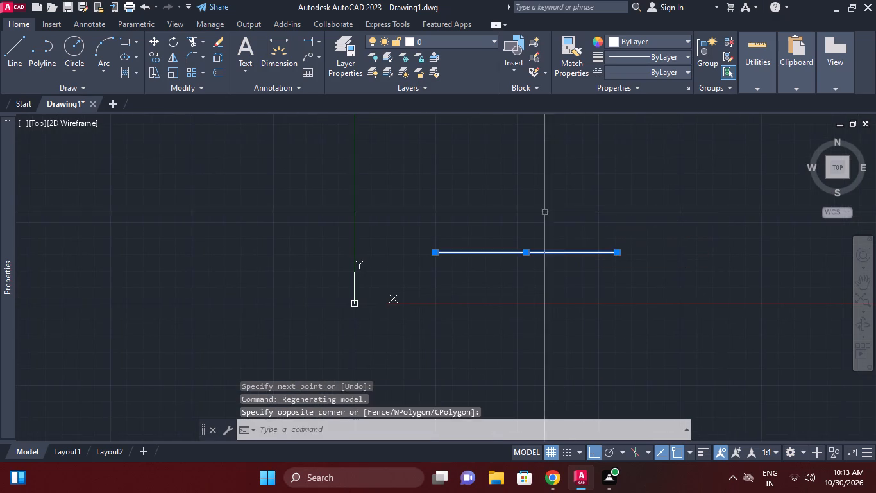
scroll(569, 248, down, 1)
middle_click(569, 248)
key(m)
key(space)
click(615, 313)
key(F8)
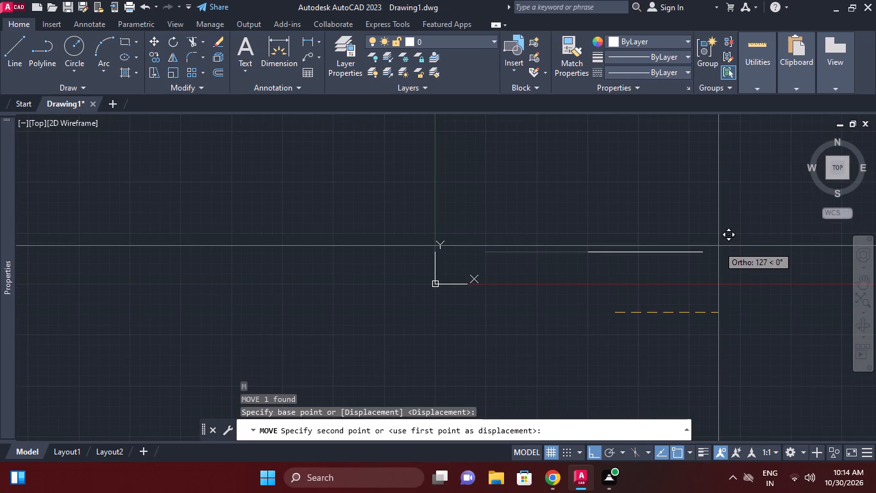
middle_drag(731, 218, 528, 377)
scroll(702, 254, down, 1)
click(674, 285)
Draw a circle of diameter 40 mm centred on the left endpoint of the horizontal line.
scroll(637, 257, up, 2)
middle_drag(637, 257, 637, 261)
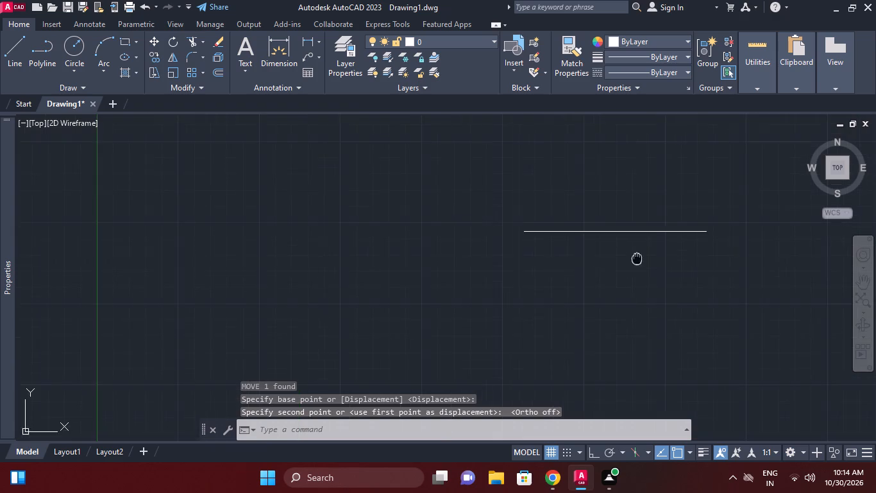
middle_drag(637, 261, 637, 318)
scroll(630, 309, up, 1)
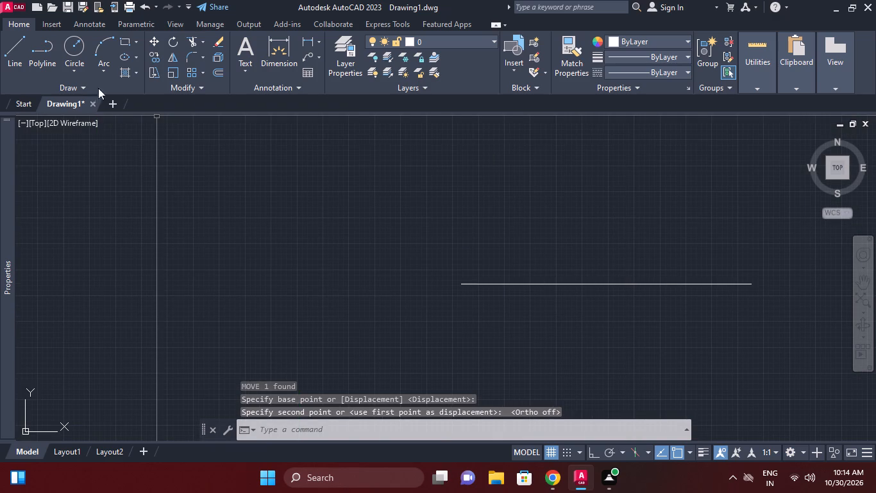
click(78, 55)
click(460, 282)
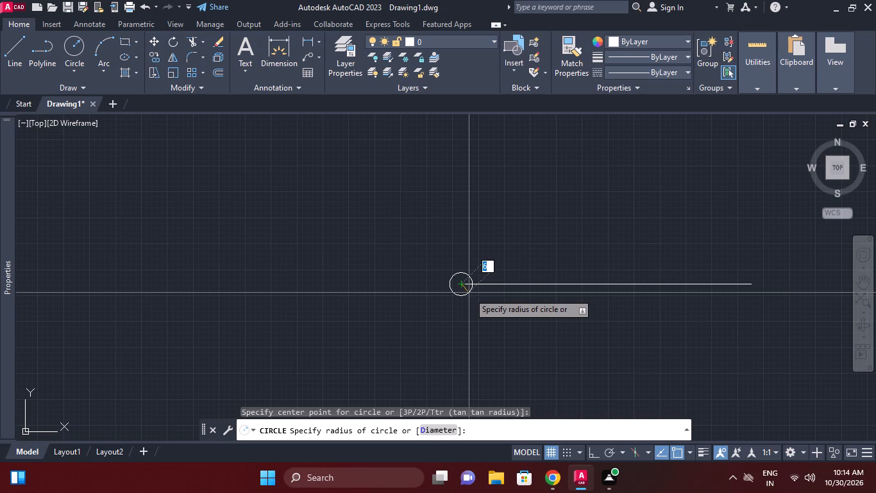
middle_drag(469, 292, 474, 270)
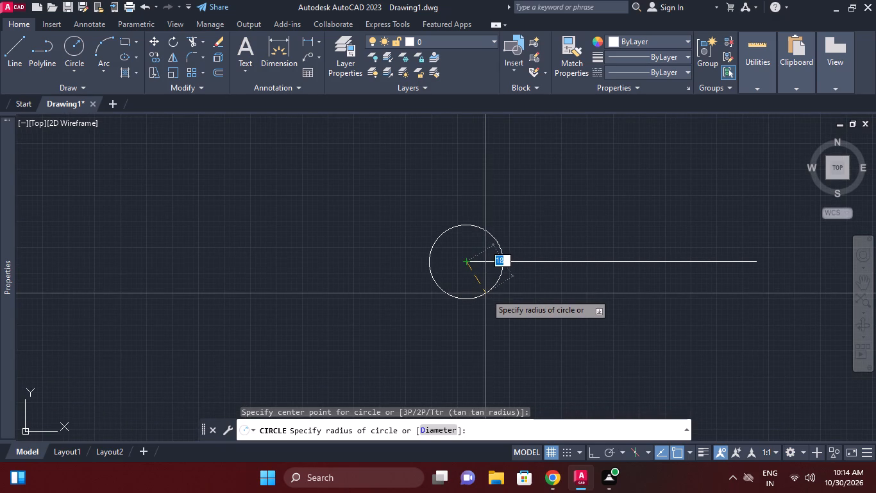
text(d)
key(space)
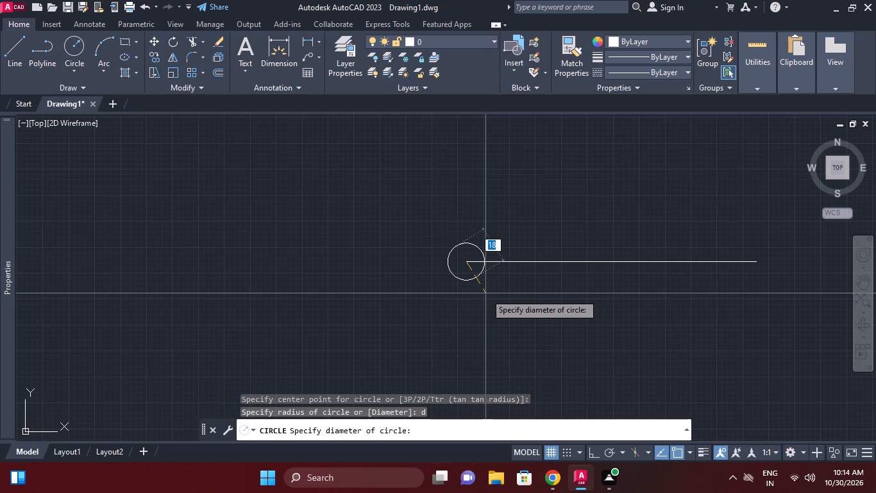
text(40)
key(Return)
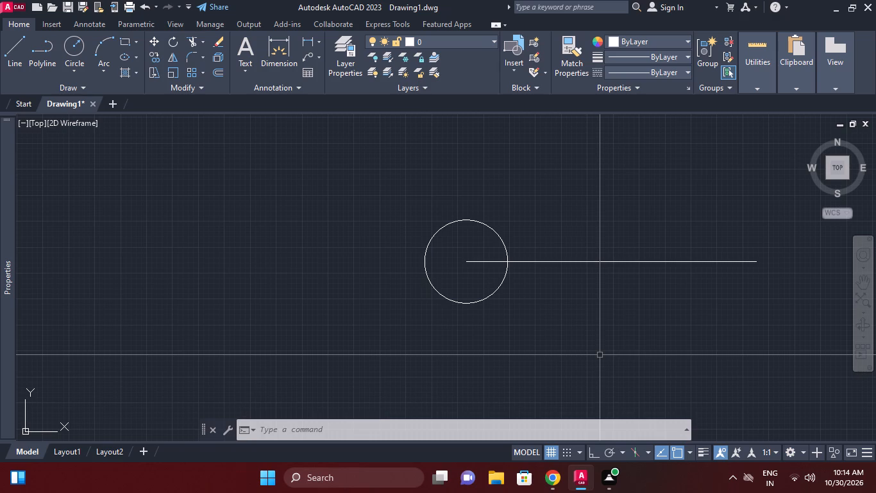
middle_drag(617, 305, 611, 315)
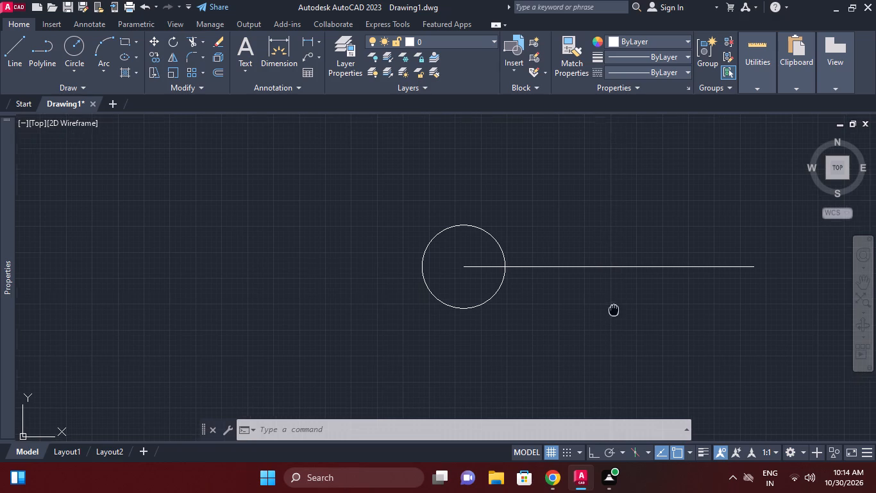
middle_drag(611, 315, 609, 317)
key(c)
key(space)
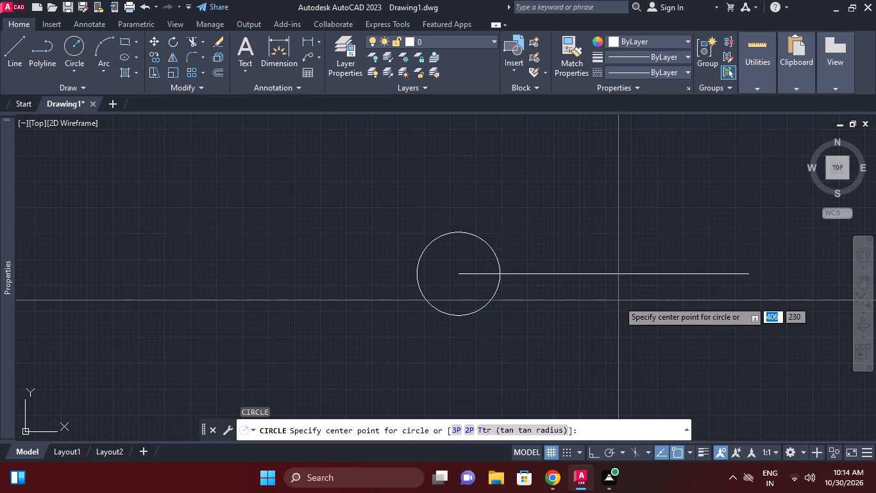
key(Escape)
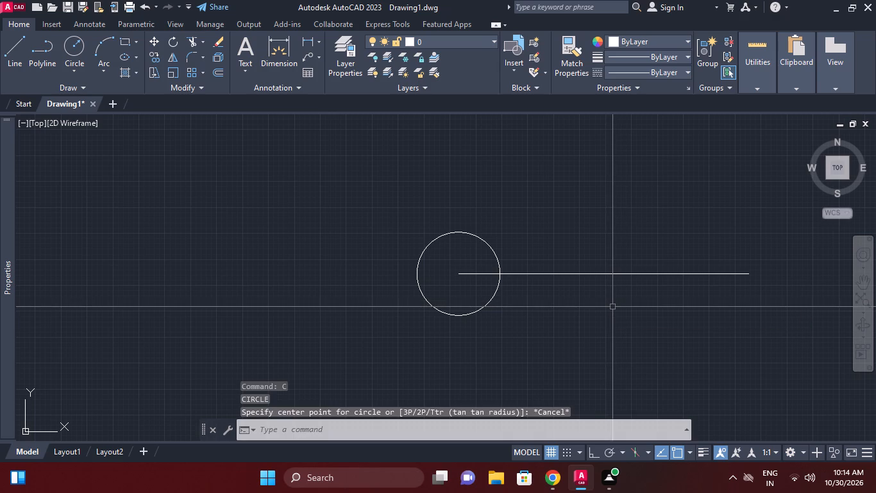
Draw a circle of diameter 72 mm centred on the right endpoint of the horizontal line.
right_click(580, 246)
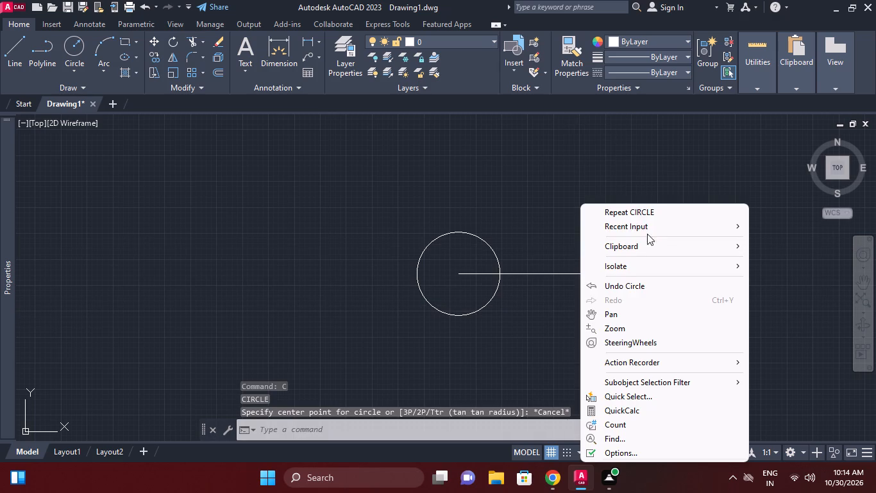
click(647, 216)
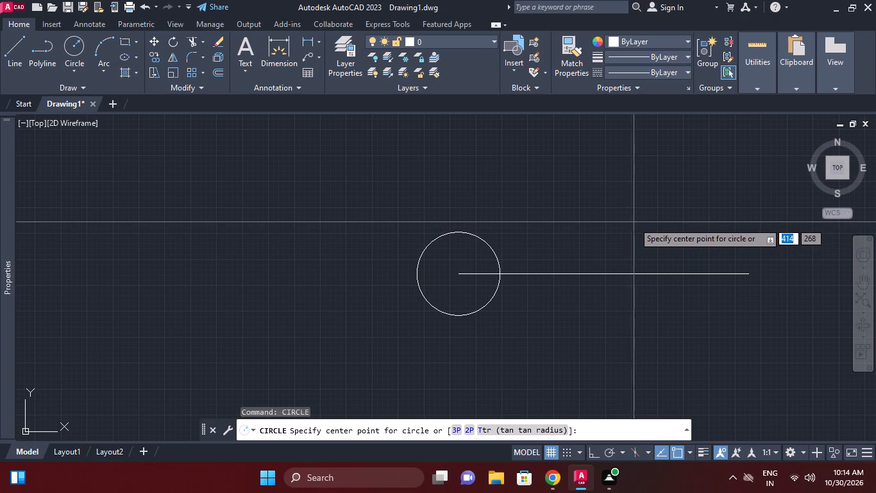
click(752, 275)
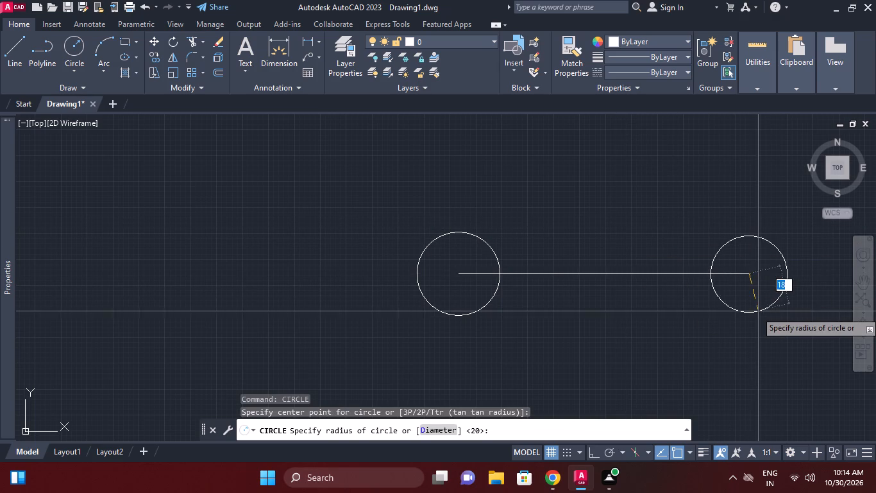
click(430, 426)
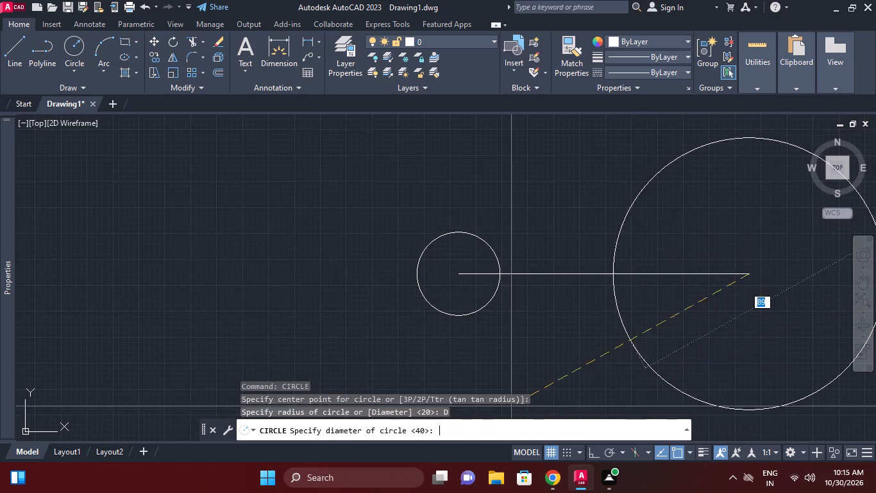
key(7)
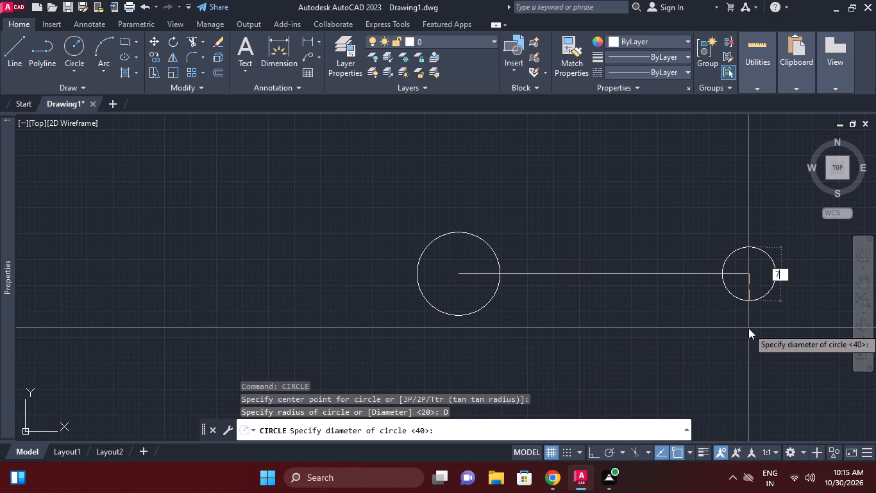
key(2)
key(Return)
Draw a concentric circle of diameter 92 mm around the 72 mm circle at the line's right endpoint.
key(Return)
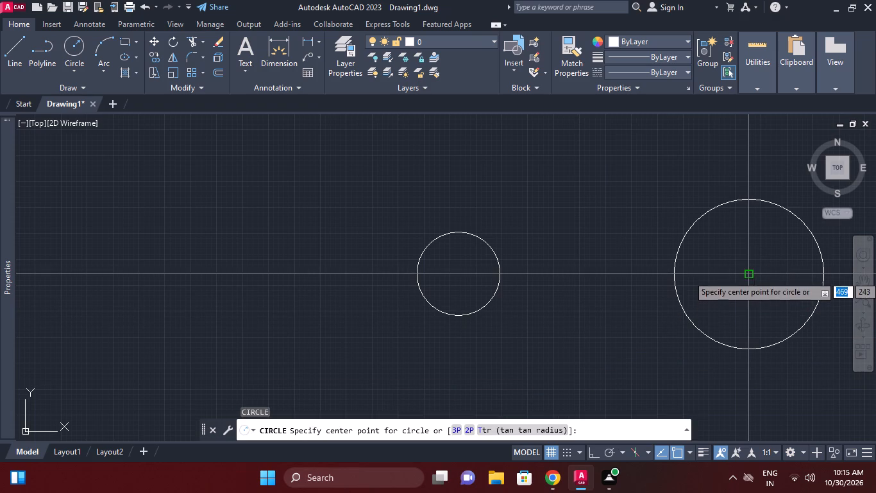
click(752, 272)
text(d)
key(space)
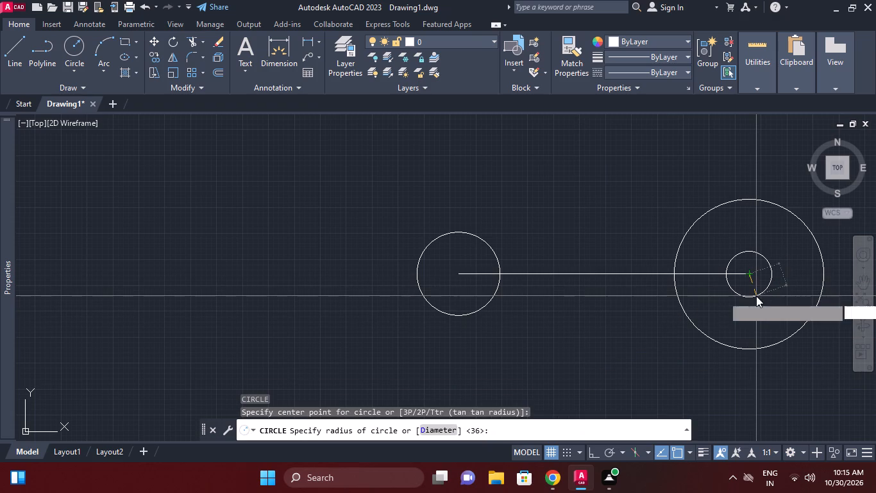
key(9)
key(2)
key(Return)
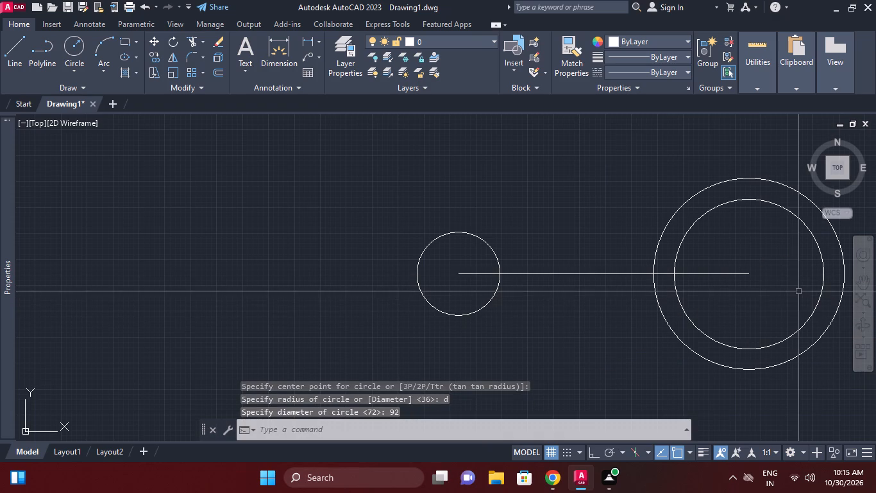
Draw a third concentric circle of radius 60 mm centred on the line's right endpoint.
middle_drag(803, 290, 762, 288)
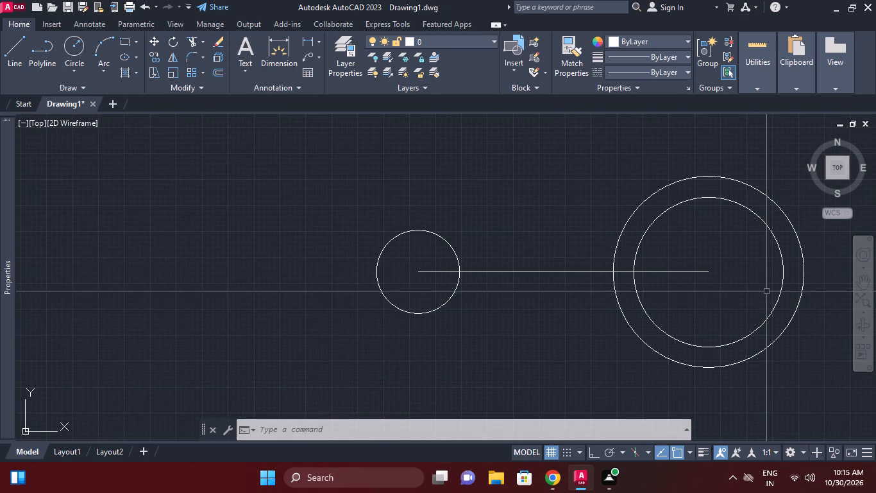
key(c)
scroll(759, 349, down, 1)
key(space)
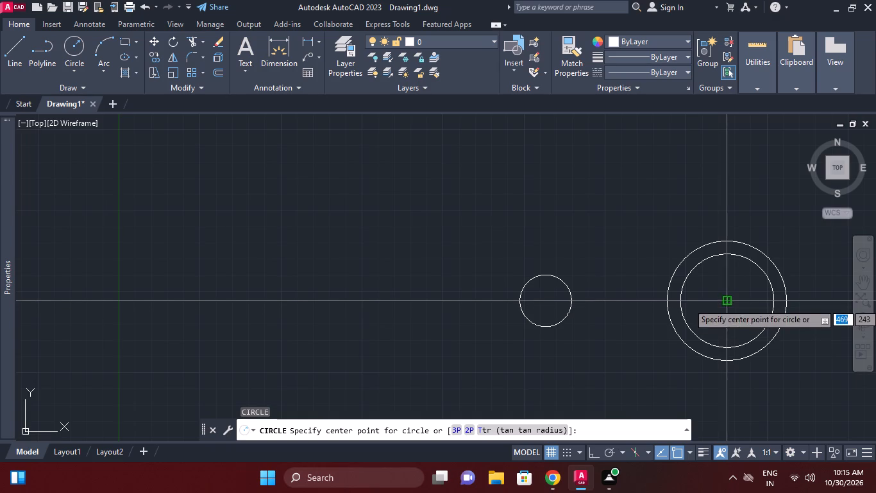
click(726, 303)
text(60)
key(Return)
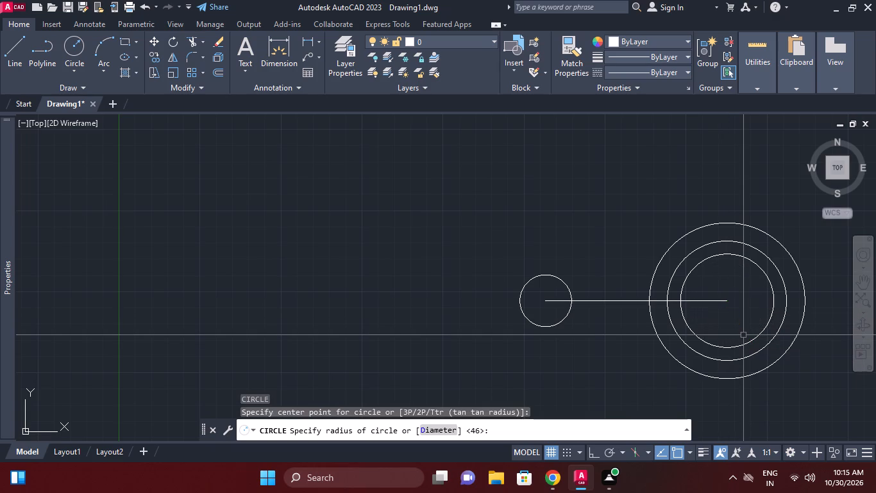
middle_drag(745, 324, 718, 316)
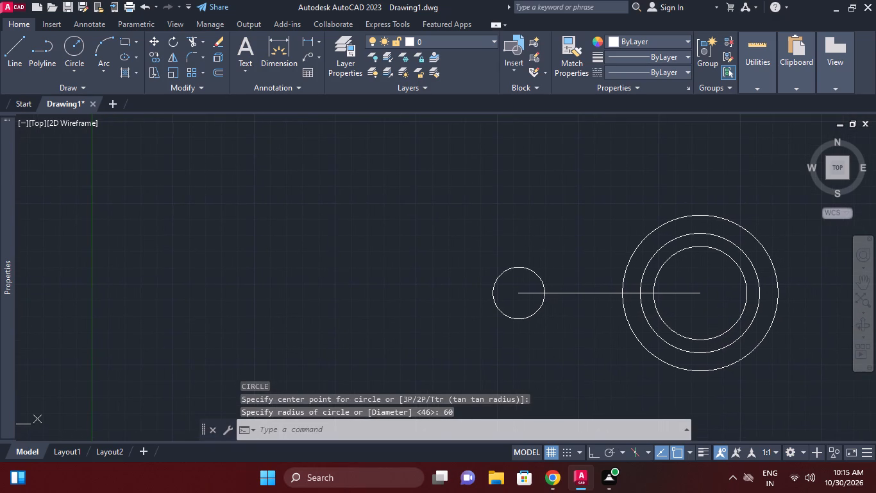
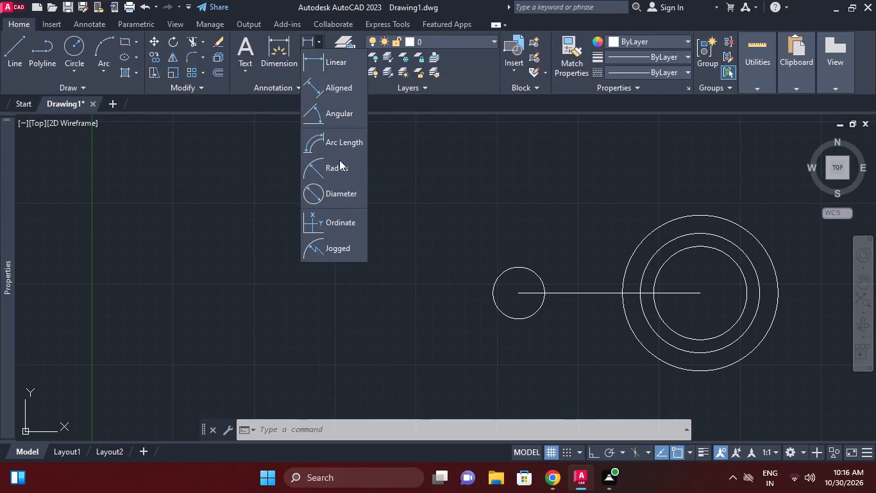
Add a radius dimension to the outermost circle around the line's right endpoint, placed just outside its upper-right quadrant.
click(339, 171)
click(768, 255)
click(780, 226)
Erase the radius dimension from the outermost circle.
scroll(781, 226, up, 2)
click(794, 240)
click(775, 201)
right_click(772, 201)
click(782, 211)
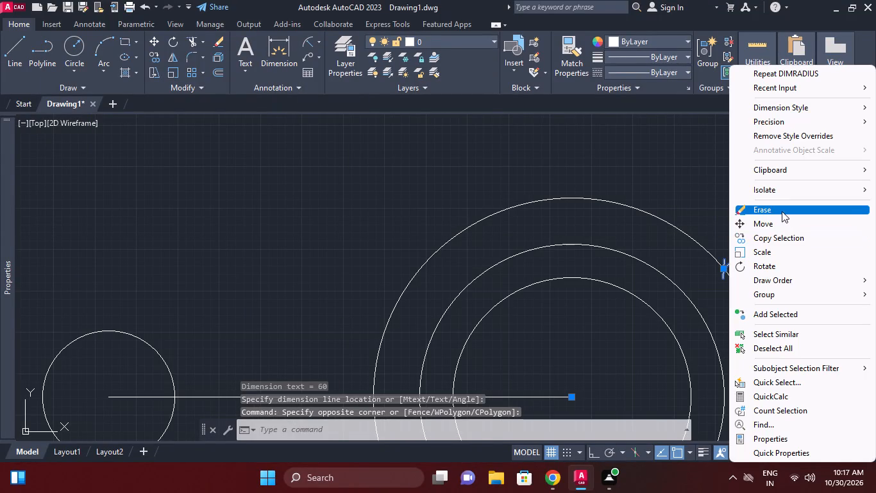
Change the colour of the outermost circle of radius 60 mm to colour 8 and clear the selection.
click(705, 233)
click(682, 240)
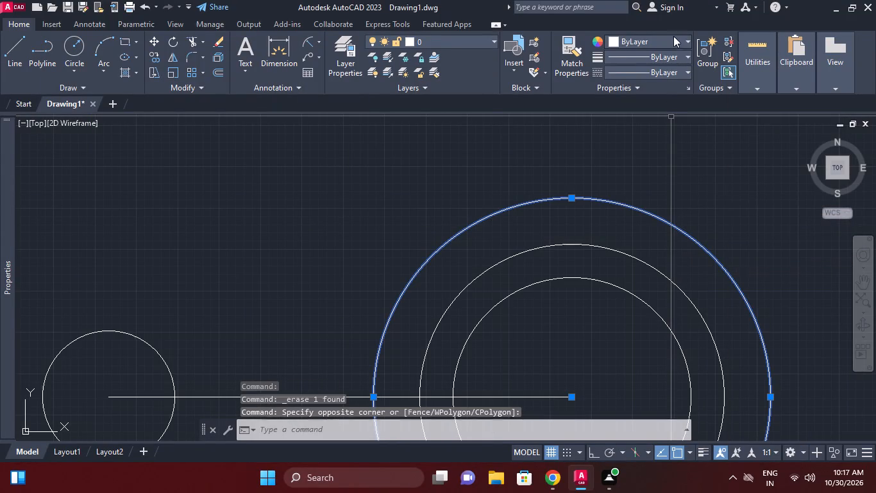
click(673, 38)
click(700, 164)
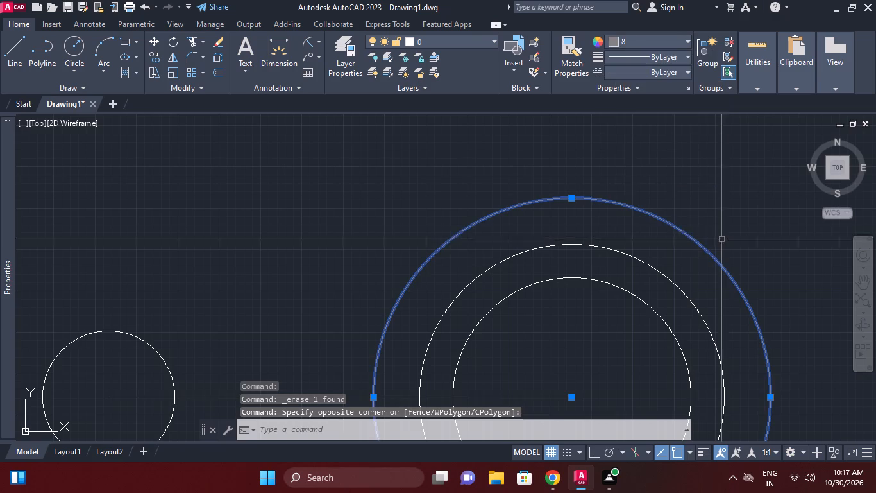
right_click(728, 226)
click(791, 348)
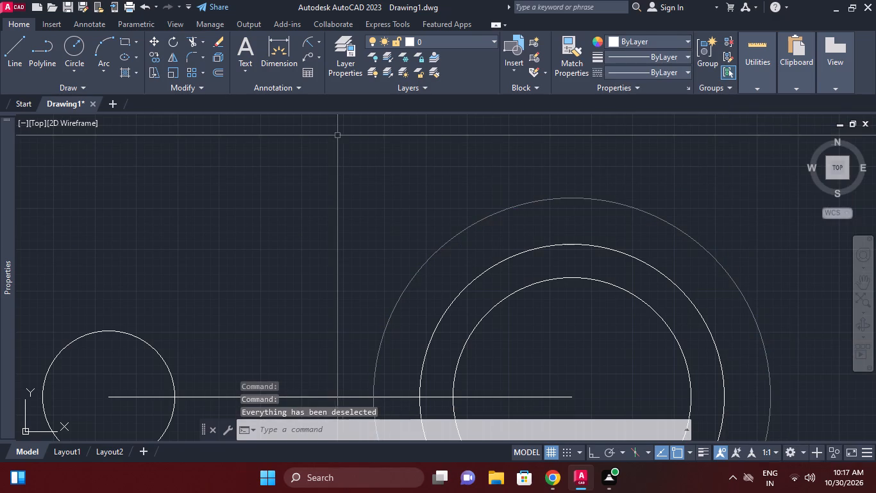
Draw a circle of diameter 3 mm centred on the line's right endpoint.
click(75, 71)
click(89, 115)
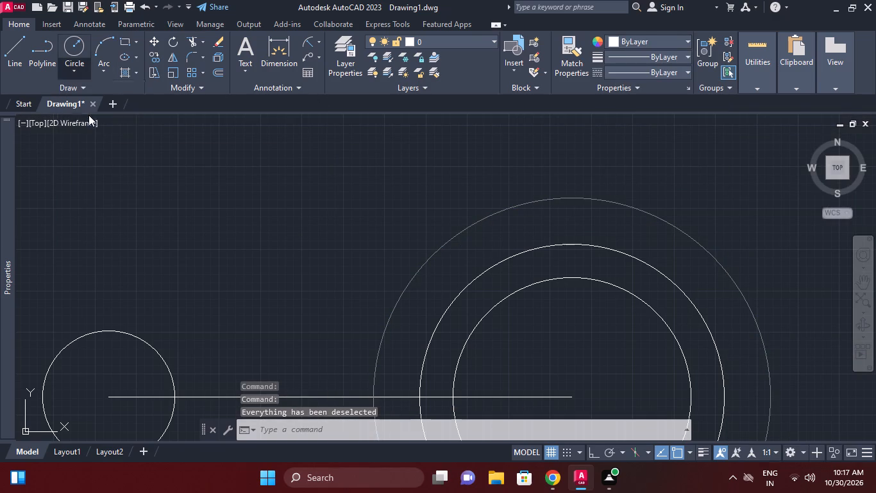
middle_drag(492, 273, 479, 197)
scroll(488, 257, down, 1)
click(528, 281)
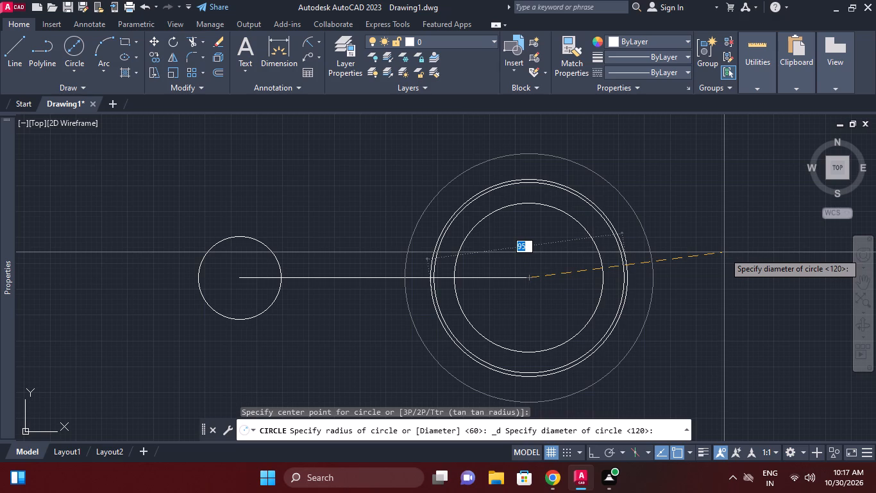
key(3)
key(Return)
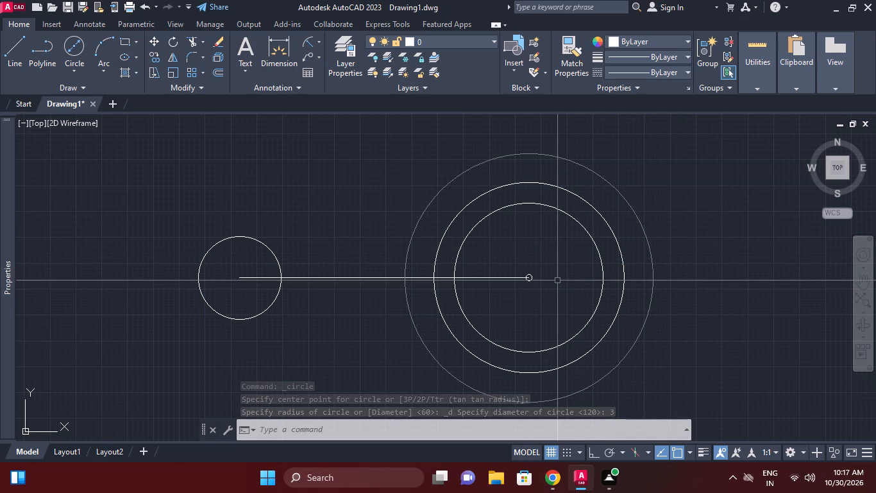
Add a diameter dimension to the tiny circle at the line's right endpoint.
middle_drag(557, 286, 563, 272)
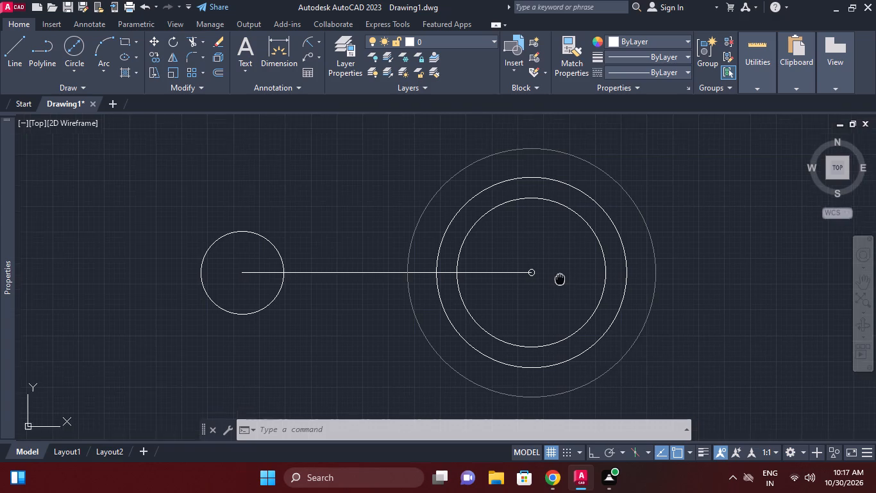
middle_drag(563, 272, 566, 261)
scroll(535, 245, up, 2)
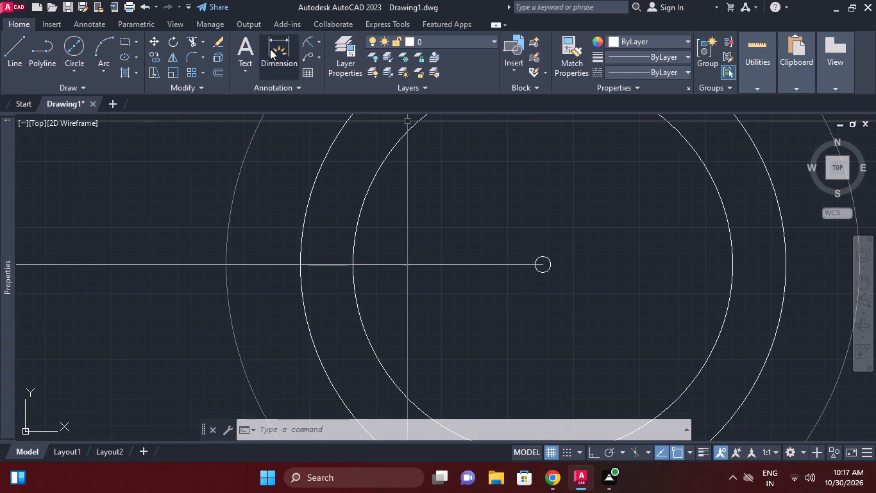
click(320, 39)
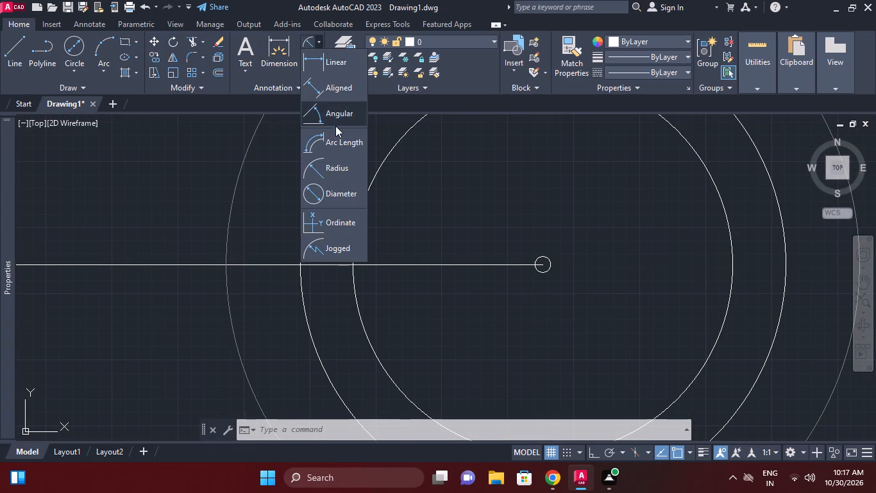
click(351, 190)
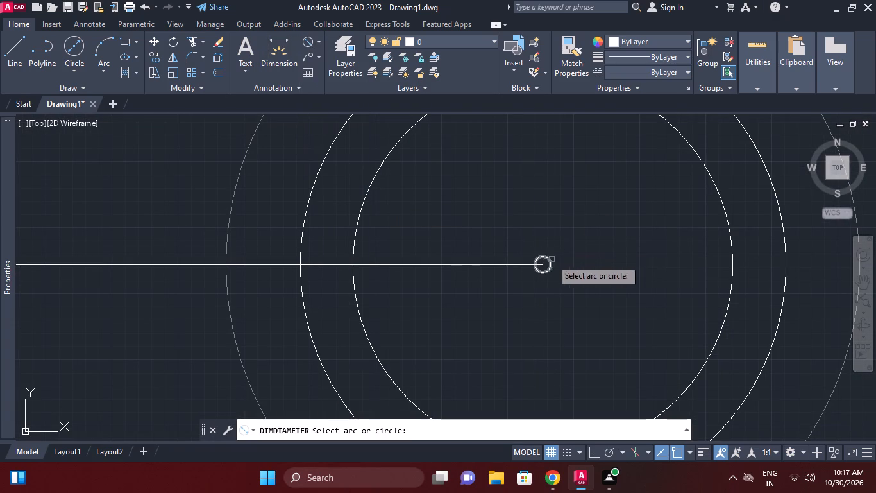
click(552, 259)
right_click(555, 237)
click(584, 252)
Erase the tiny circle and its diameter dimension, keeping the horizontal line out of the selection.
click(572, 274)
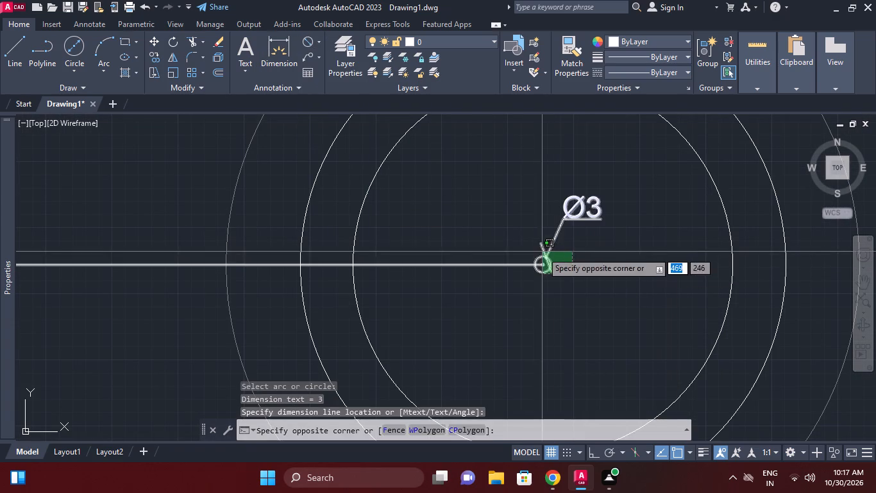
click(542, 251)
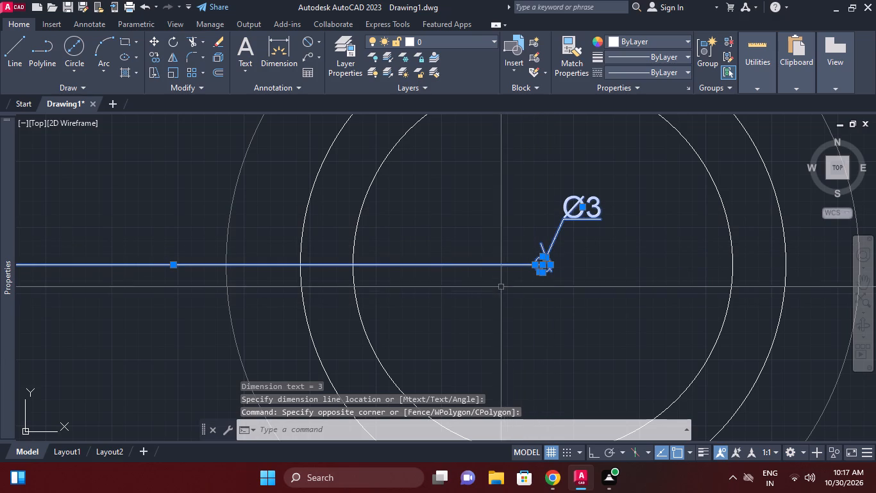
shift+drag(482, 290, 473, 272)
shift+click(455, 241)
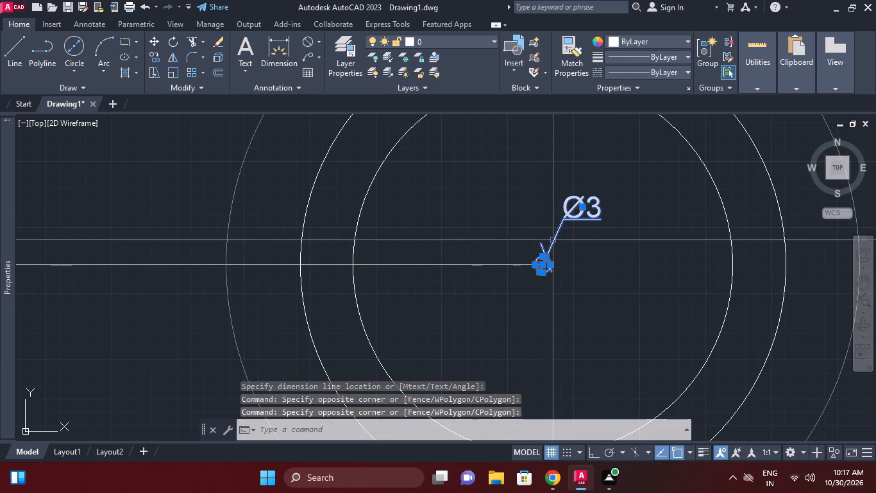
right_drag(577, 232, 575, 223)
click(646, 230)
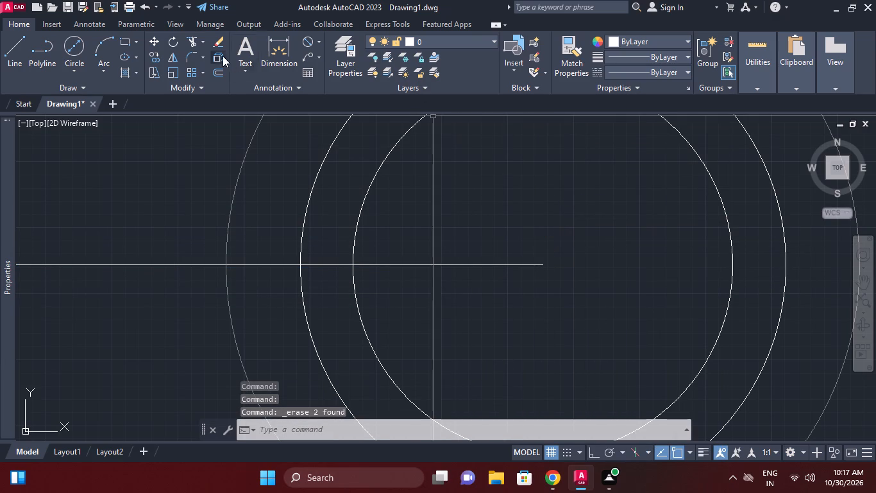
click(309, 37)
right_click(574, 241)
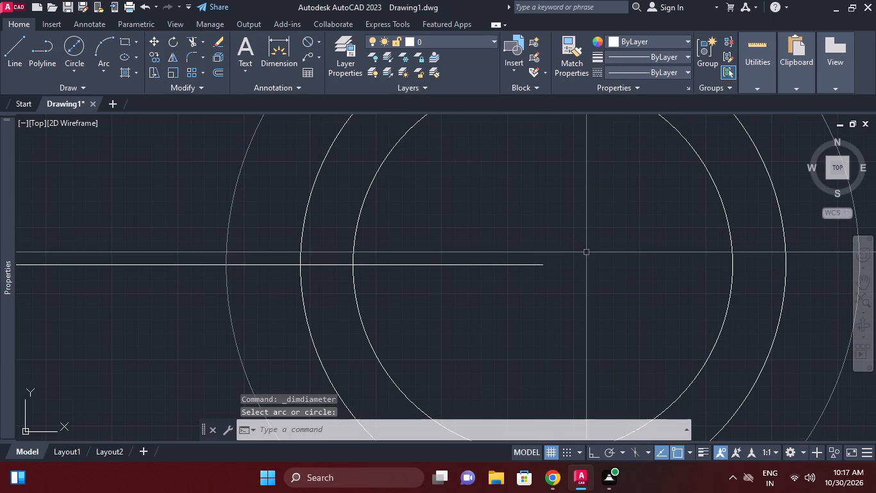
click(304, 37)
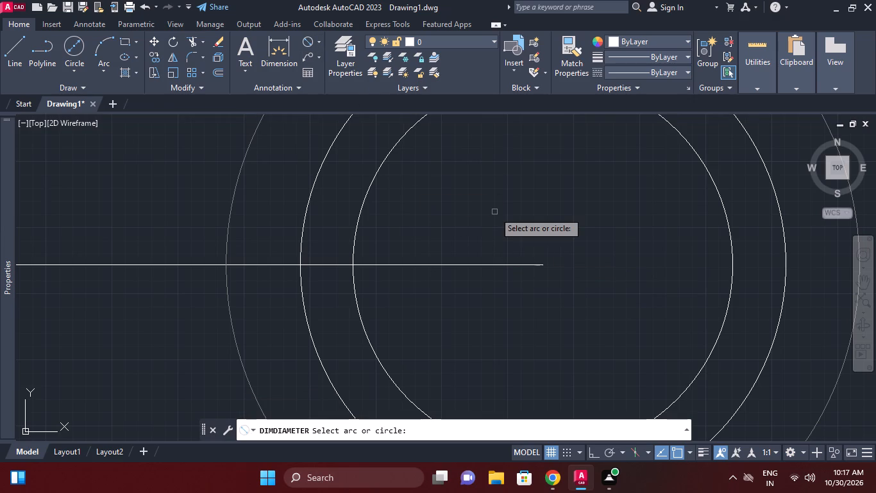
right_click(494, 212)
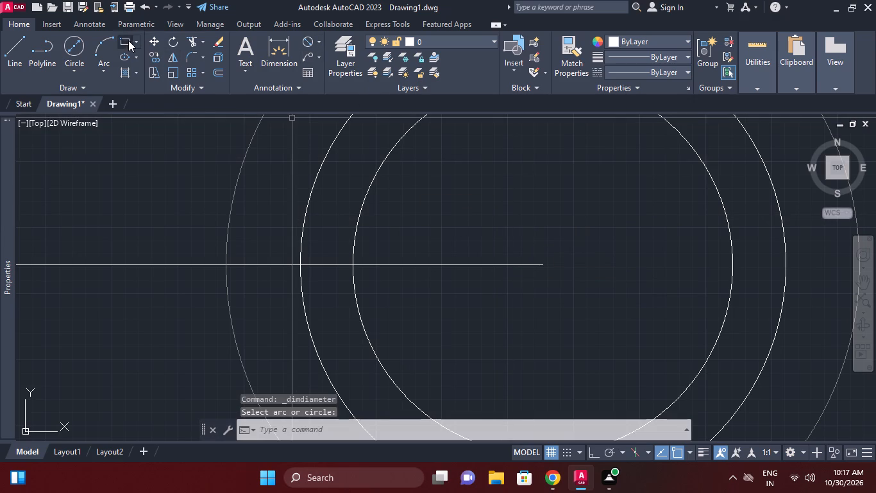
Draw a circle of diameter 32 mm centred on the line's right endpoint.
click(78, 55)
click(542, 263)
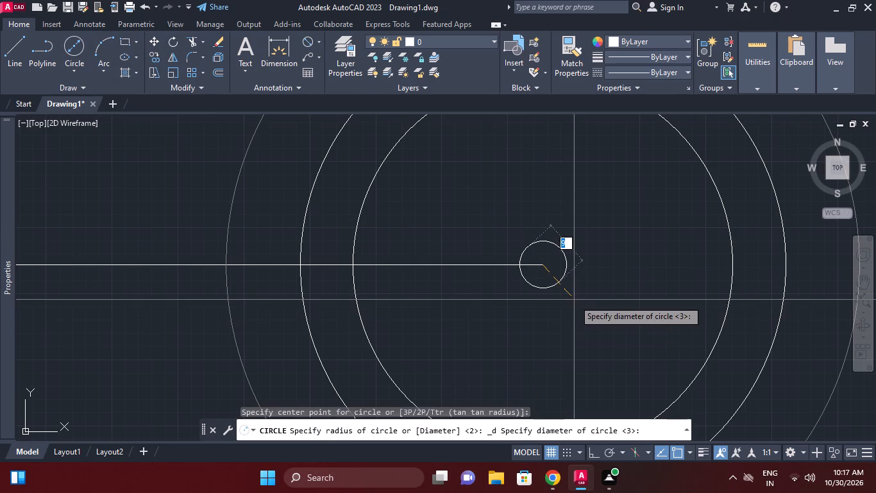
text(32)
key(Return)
Draw another concentric circle of diameter 52 mm centred on the line's right endpoint.
key(Return)
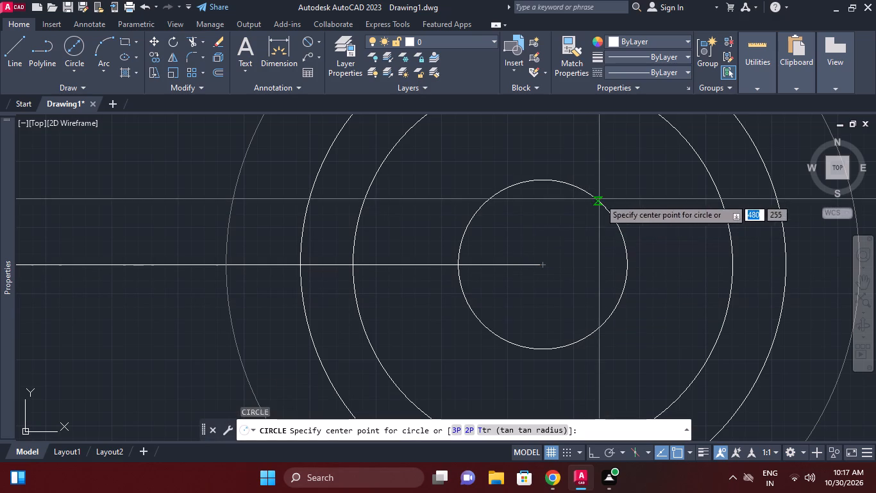
click(544, 266)
click(429, 429)
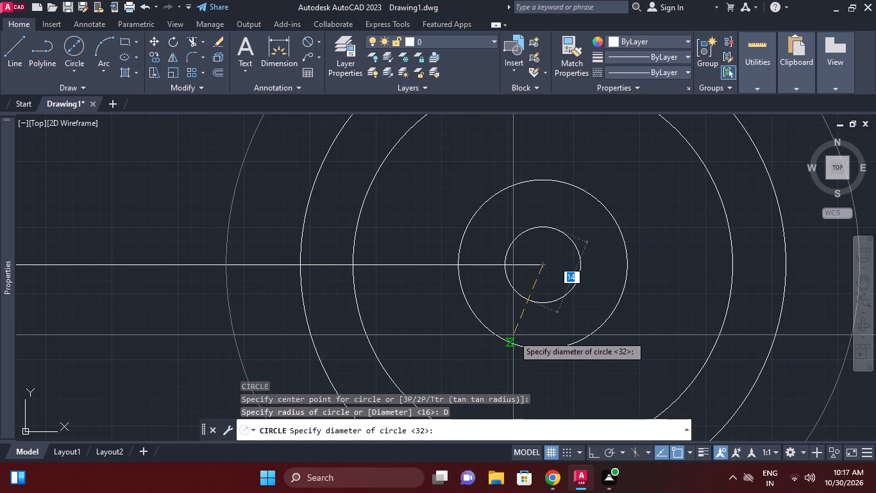
text(52)
key(Return)
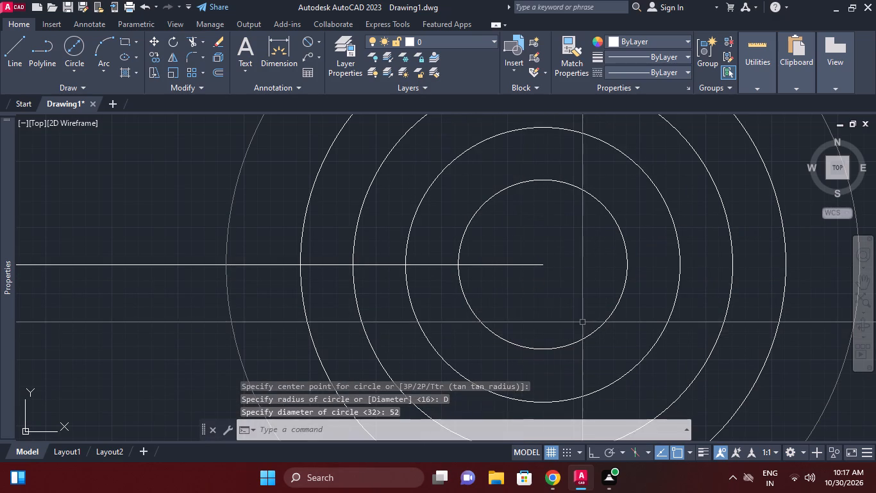
Add a diameter dimension to the 92 mm circle, placing its text outside the circles at the upper right.
scroll(584, 321, down, 1)
scroll(637, 309, down, 1)
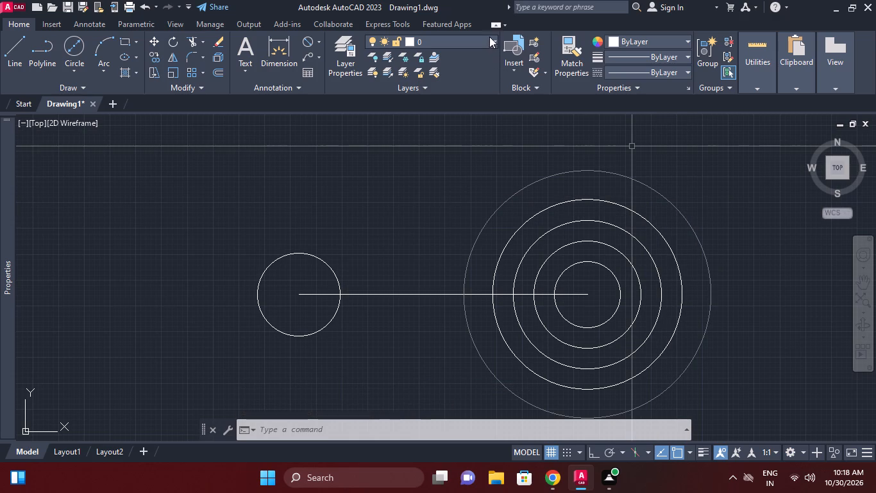
middle_drag(507, 100, 529, 87)
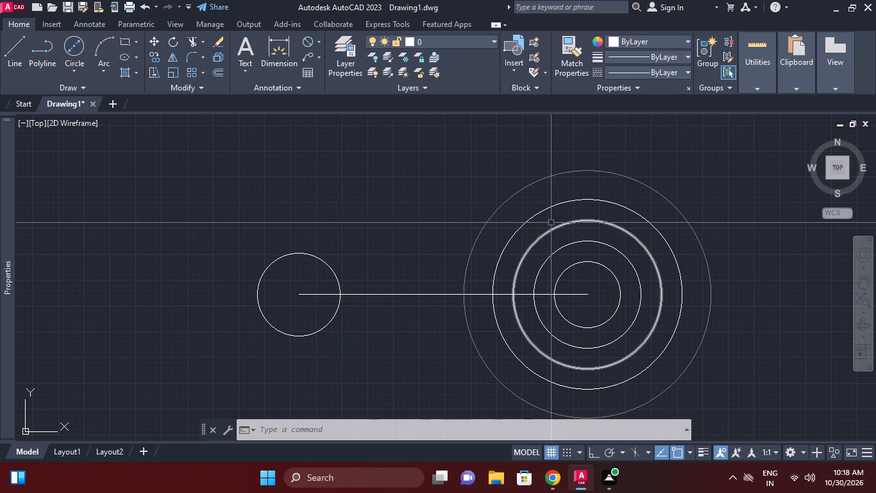
click(306, 34)
click(310, 43)
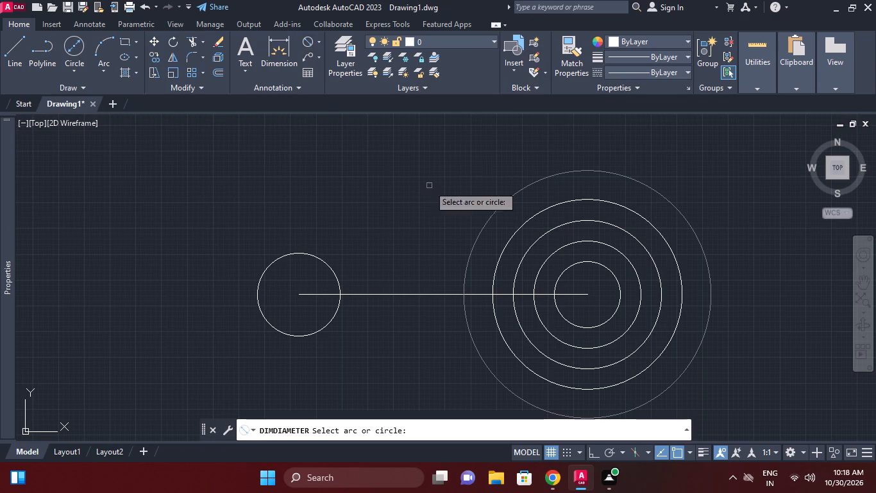
click(634, 213)
click(689, 175)
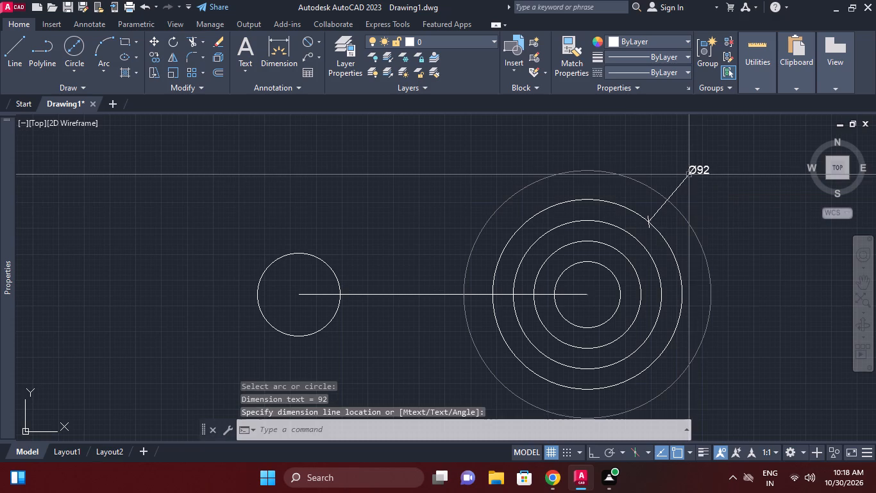
Add a diameter dimension to the 72 mm circle, placing its text outside the circles below the 92 mm dimension.
right_click(708, 216)
click(732, 208)
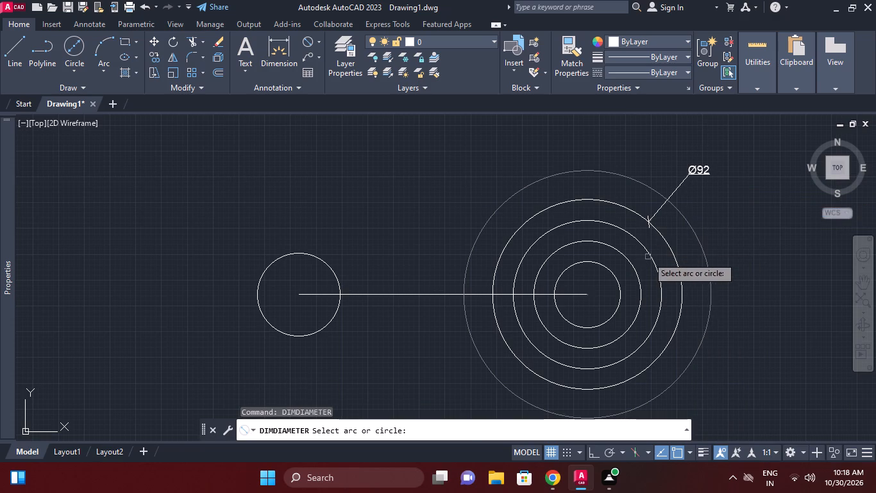
click(649, 255)
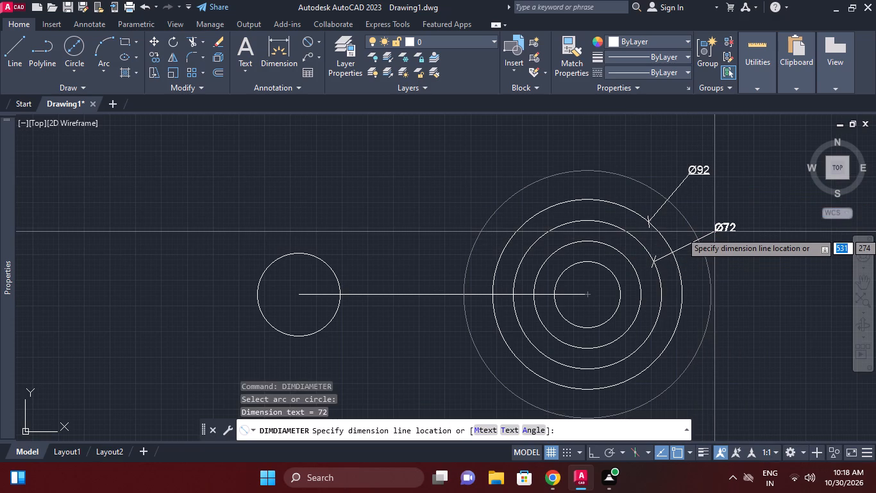
click(714, 232)
Add a diameter dimension to the 52 mm circle, placing its text outside the circles below the 72 mm dimension.
right_click(743, 267)
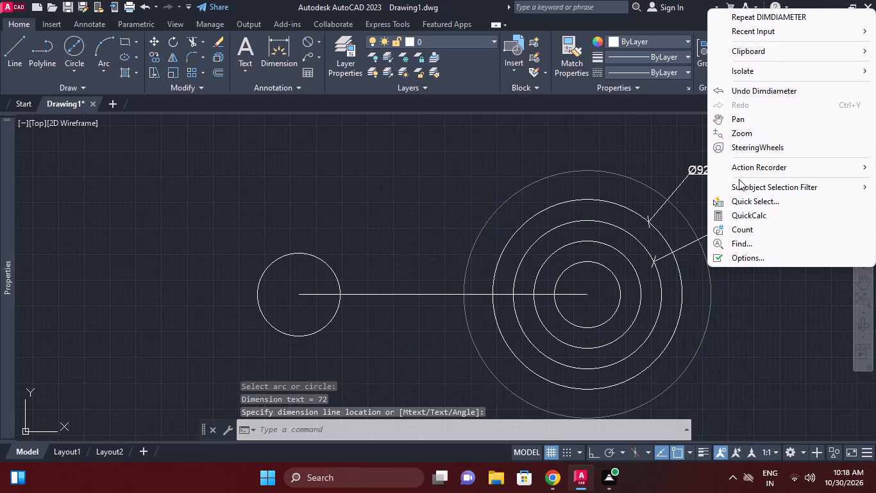
click(750, 20)
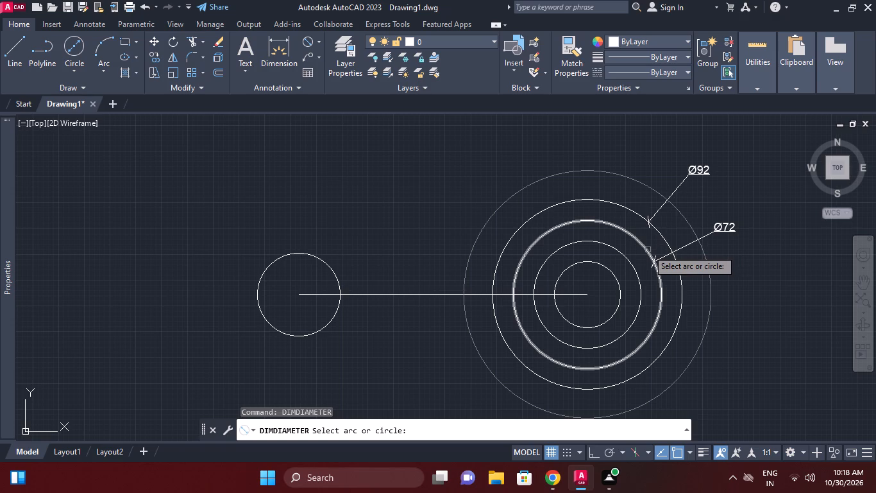
click(628, 257)
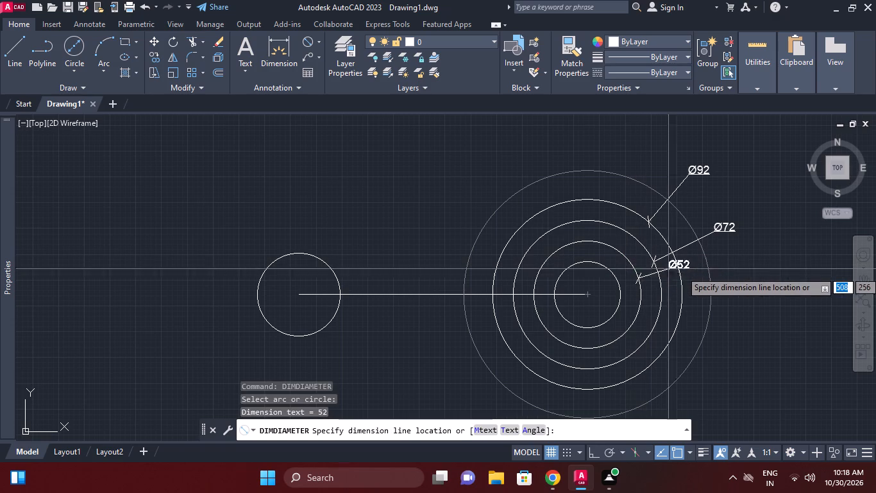
click(742, 276)
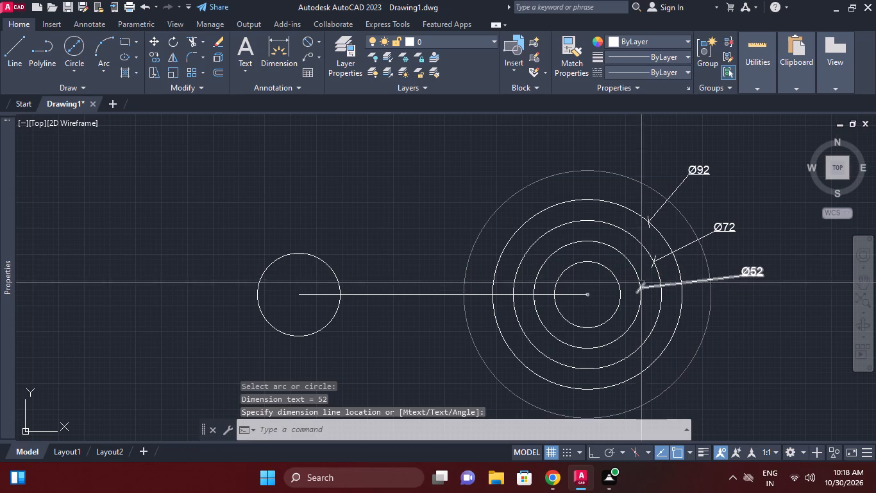
key(Escape)
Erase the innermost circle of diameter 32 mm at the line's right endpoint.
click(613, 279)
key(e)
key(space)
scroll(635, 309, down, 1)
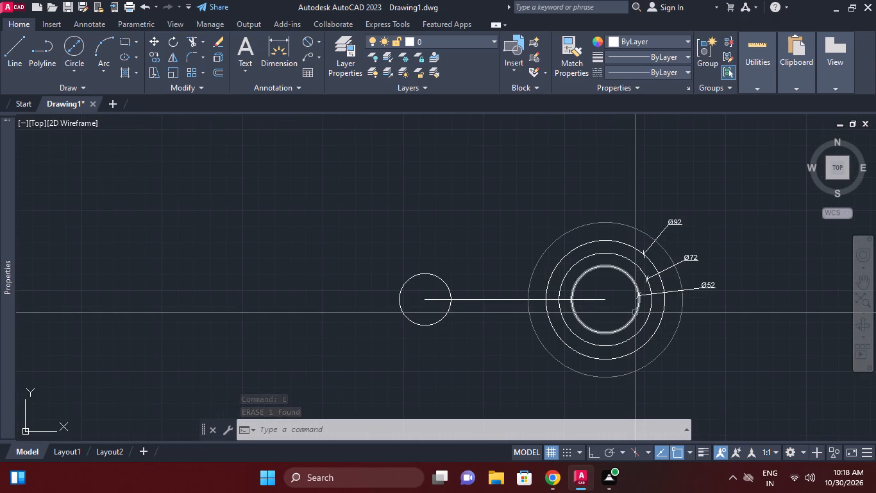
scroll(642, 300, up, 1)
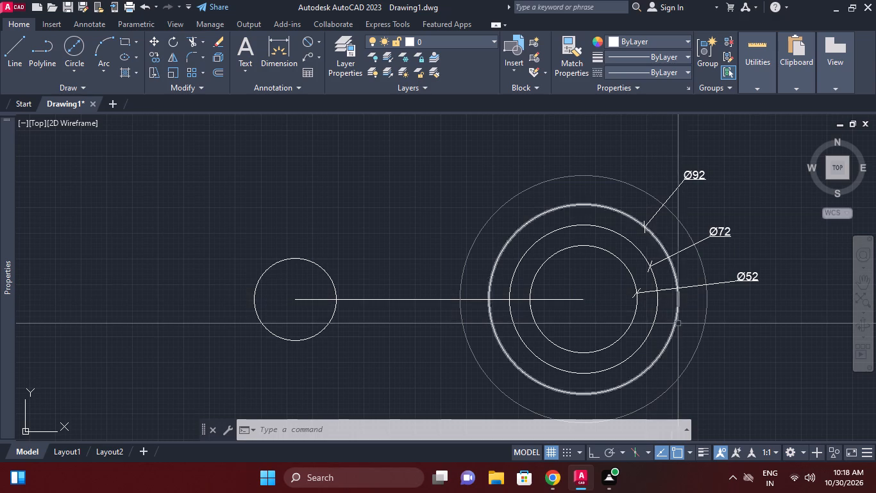
Offset the 92 mm circle inward by 2 mm.
scroll(652, 241, up, 1)
key(Escape)
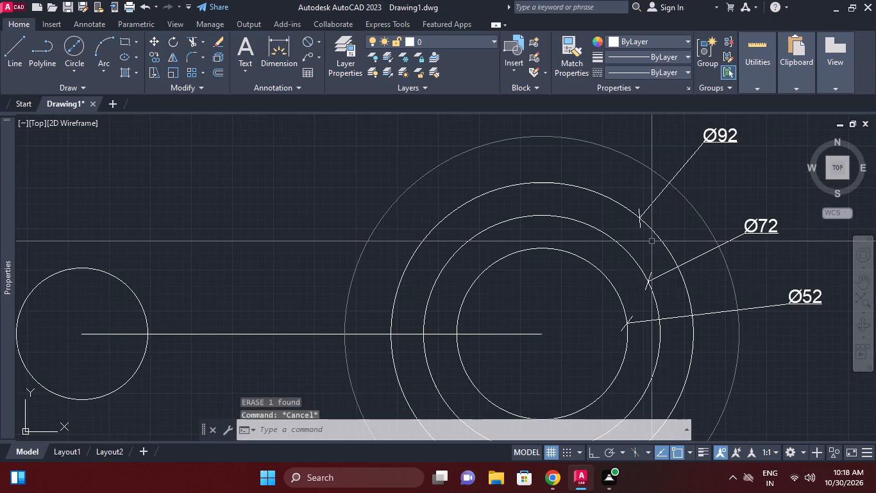
key(o)
key(space)
key(2)
key(Return)
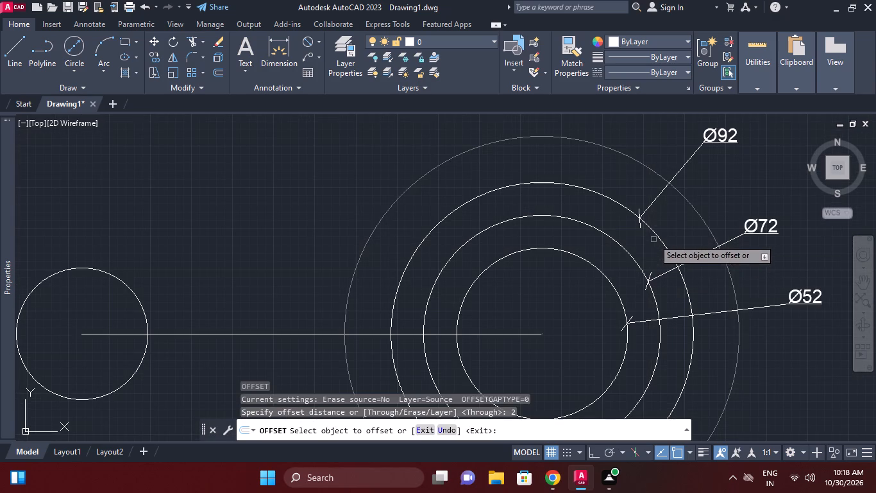
click(656, 234)
click(648, 246)
Offset the 72 mm circle outward by 2 mm, using the same offset distance, and end the Offset command.
middle_drag(663, 249, 666, 234)
scroll(664, 243, down, 1)
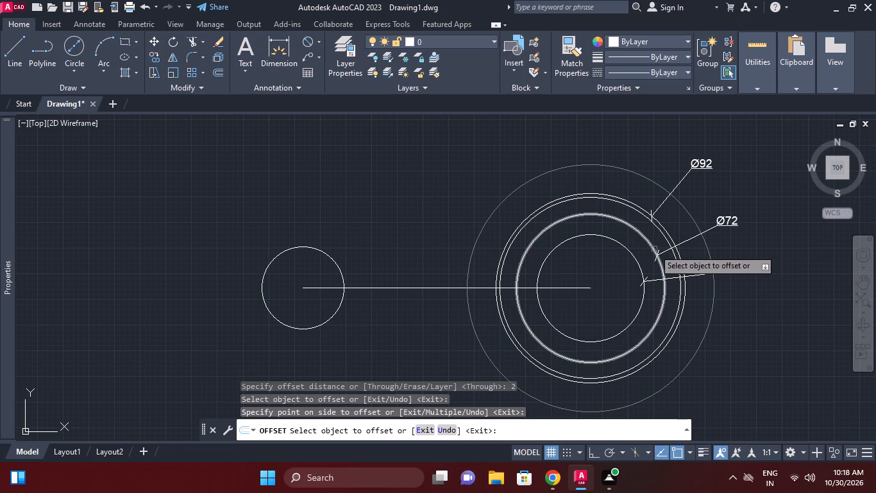
click(649, 245)
click(644, 251)
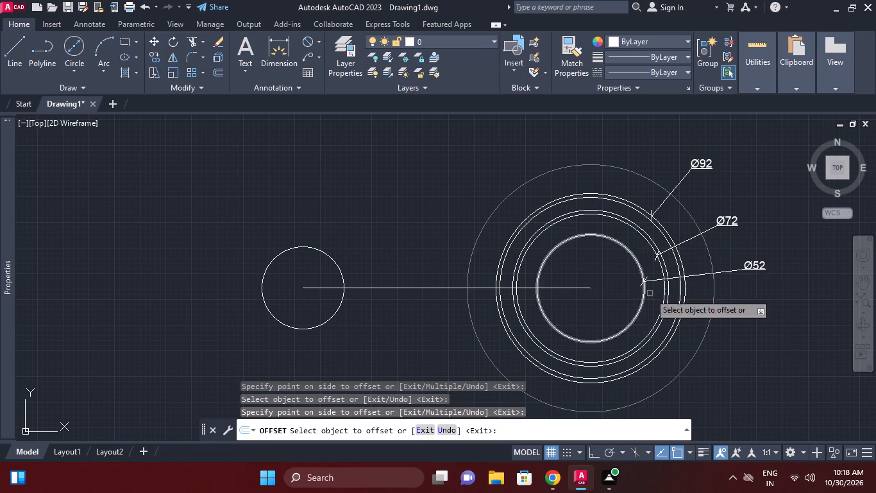
key(Escape)
Erase the 52 mm circle at the centre line's right endpoint, keeping its diameter dimension.
click(624, 246)
key(e)
key(space)
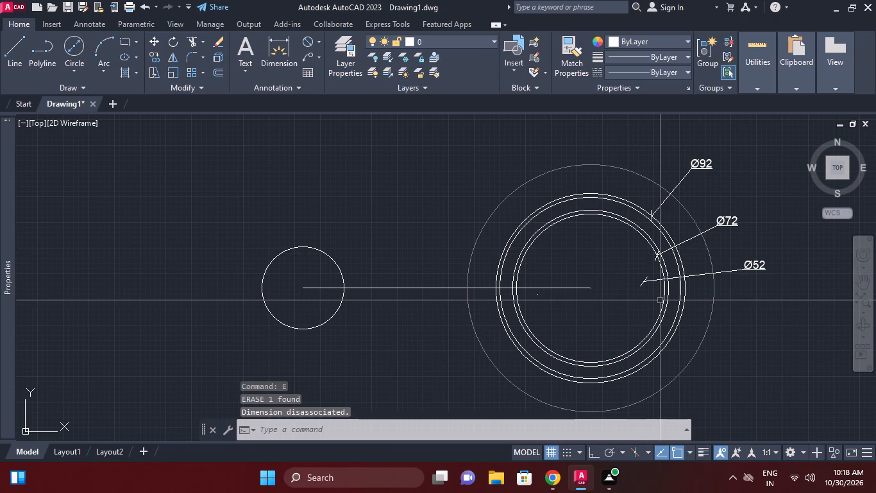
middle_drag(660, 300, 664, 284)
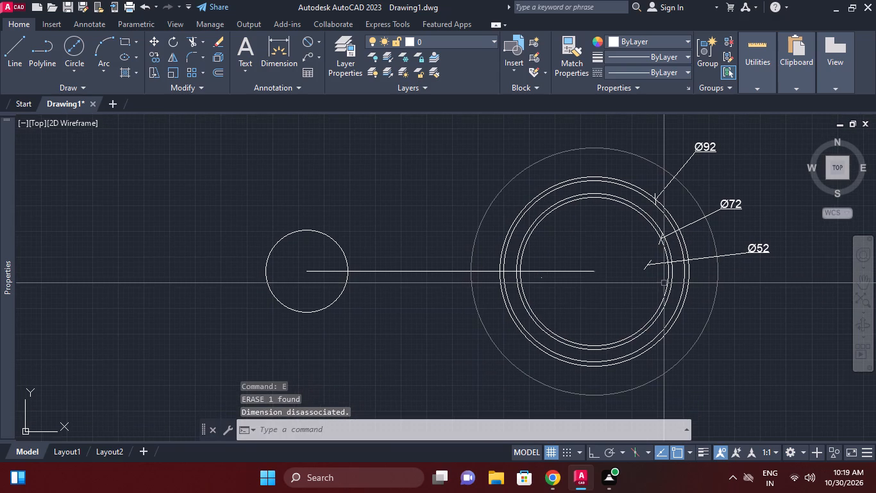
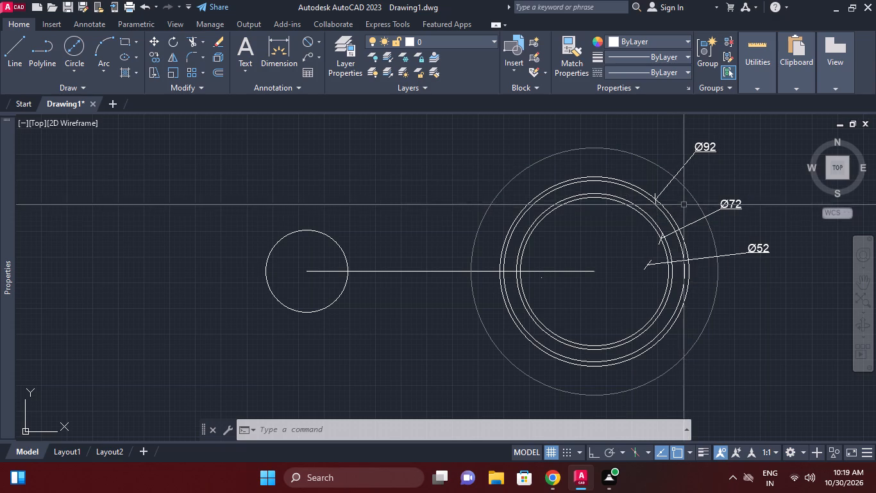
Erase the circle offset outward from the 72 mm circle at the centre line's right endpoint.
scroll(681, 203, up, 1)
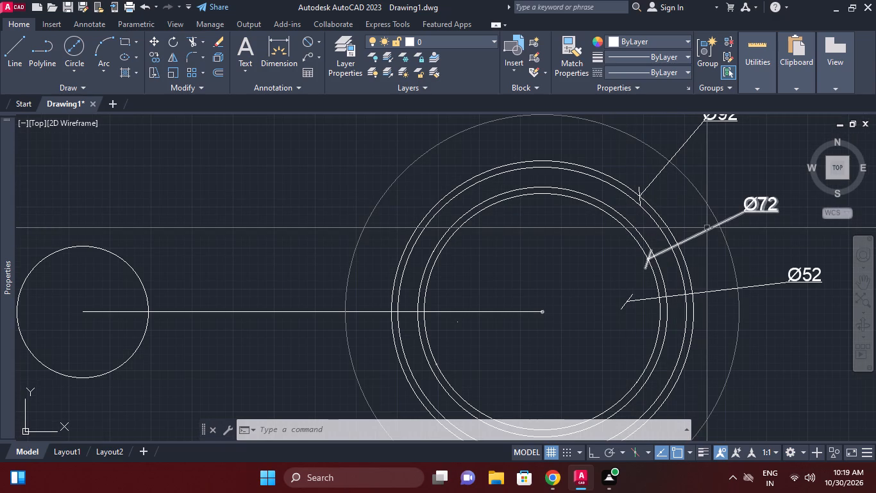
click(707, 227)
scroll(627, 251, up, 2)
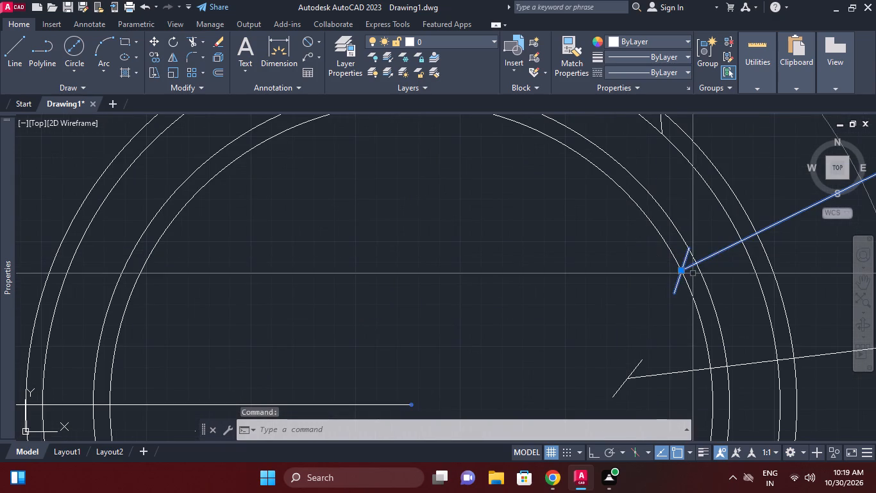
key(Escape)
click(687, 239)
key(e)
key(space)
key(Escape)
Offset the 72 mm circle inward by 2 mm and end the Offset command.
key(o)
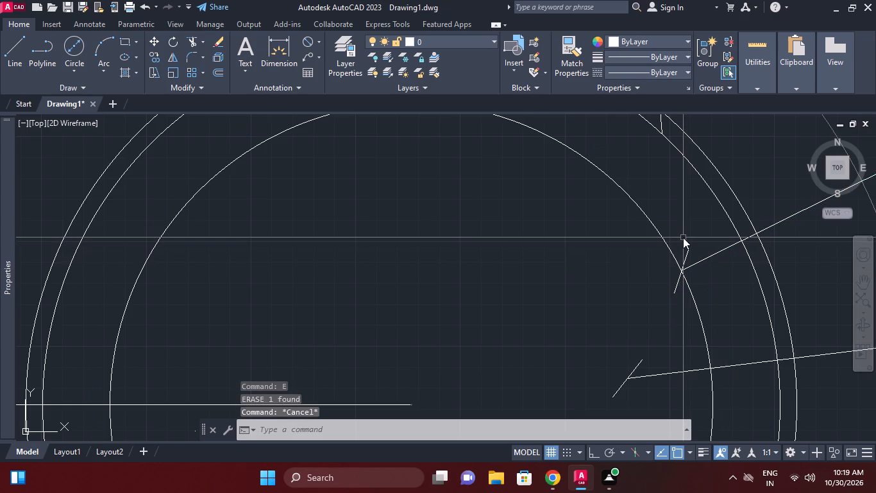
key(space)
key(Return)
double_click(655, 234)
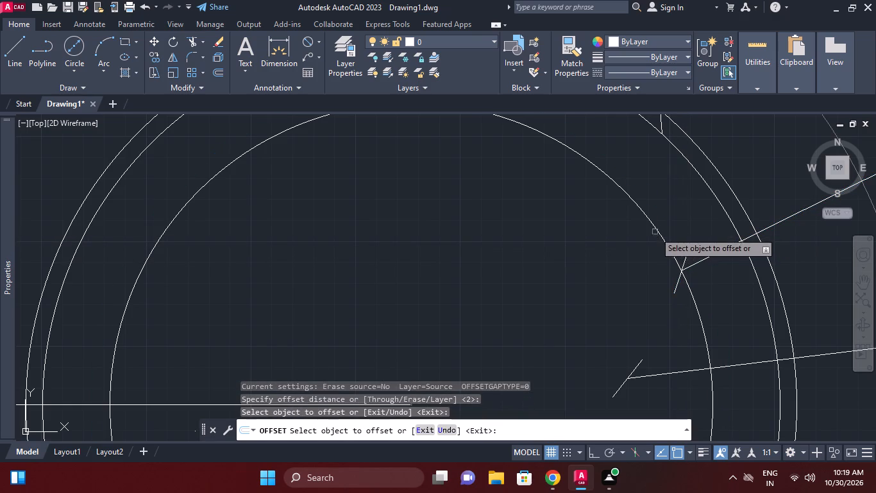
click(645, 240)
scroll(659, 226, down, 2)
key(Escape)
Erase the 92 mm circle and its inner offset circle, keeping the diameter dimension.
scroll(711, 253, down, 1)
middle_drag(714, 243, 729, 211)
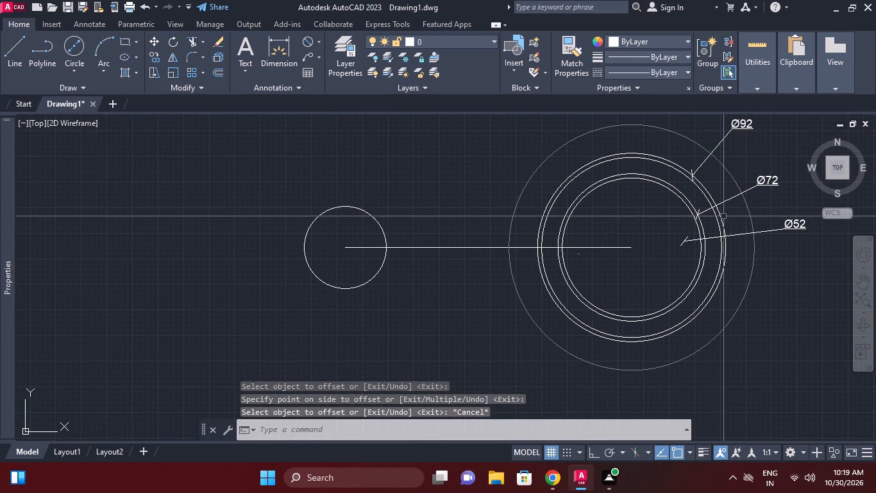
scroll(726, 218, down, 1)
scroll(748, 215, up, 1)
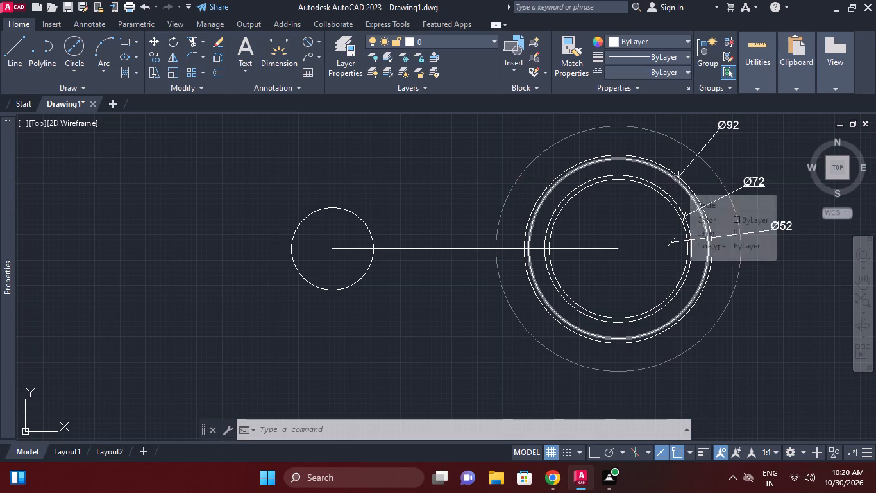
scroll(673, 171, down, 1)
middle_drag(671, 168, 667, 157)
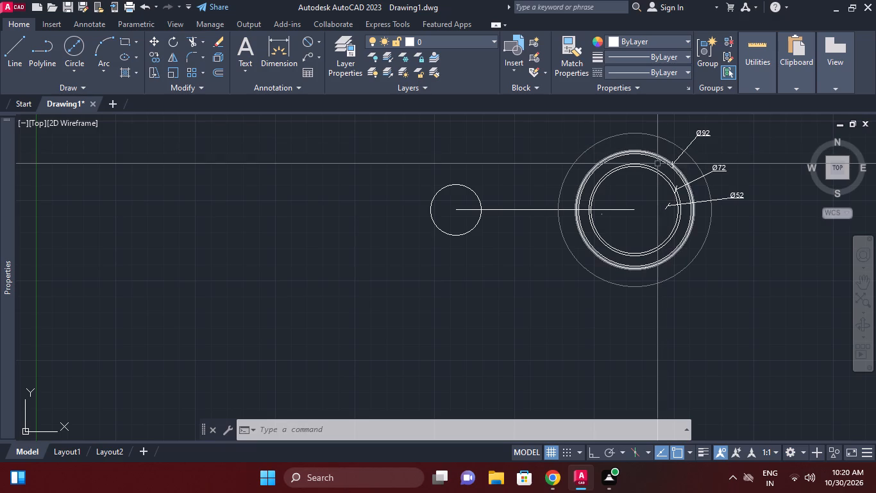
key(Escape)
scroll(682, 162, up, 3)
click(678, 181)
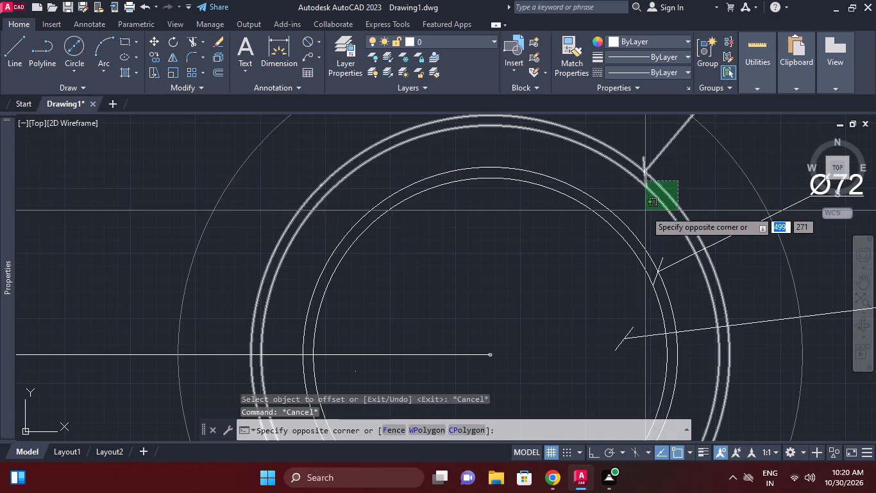
click(648, 206)
scroll(658, 202, down, 1)
key(e)
key(space)
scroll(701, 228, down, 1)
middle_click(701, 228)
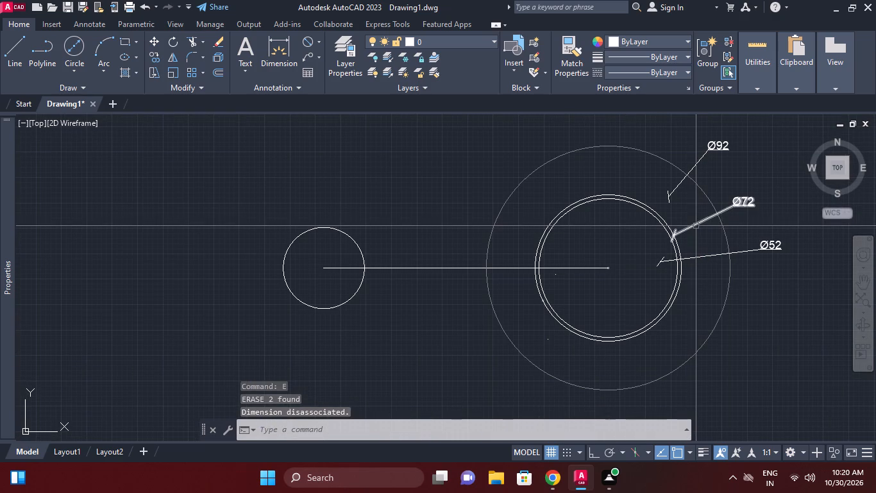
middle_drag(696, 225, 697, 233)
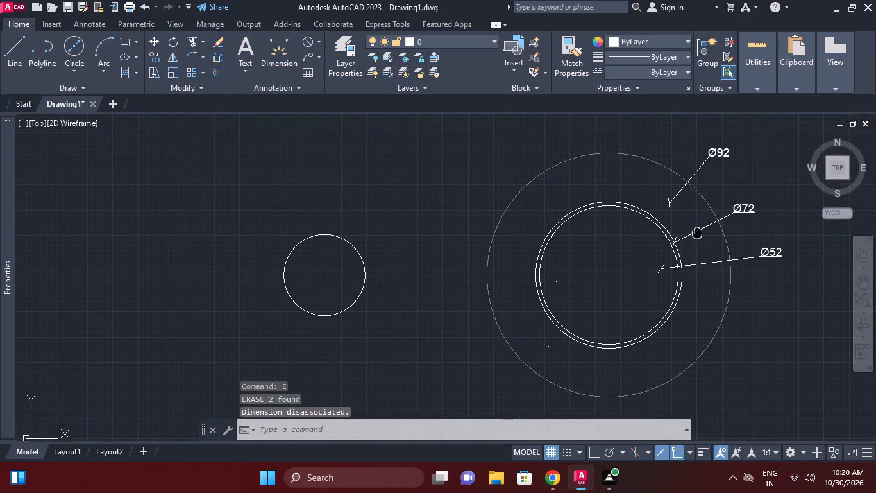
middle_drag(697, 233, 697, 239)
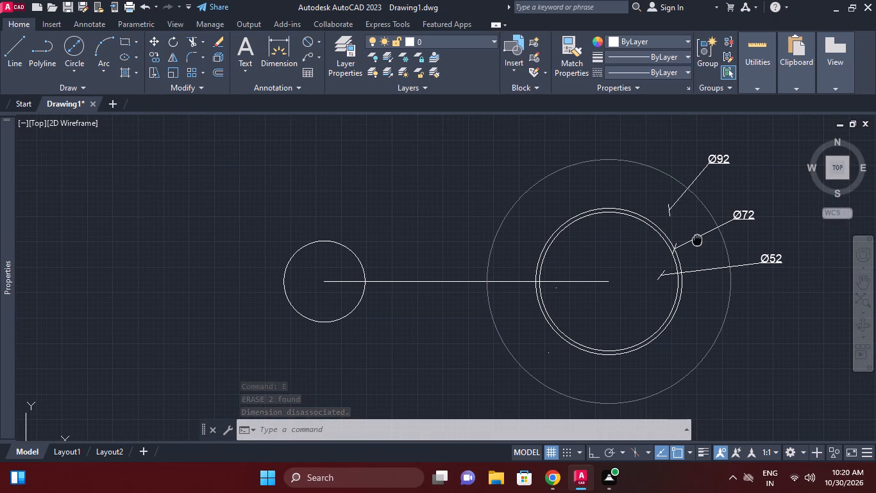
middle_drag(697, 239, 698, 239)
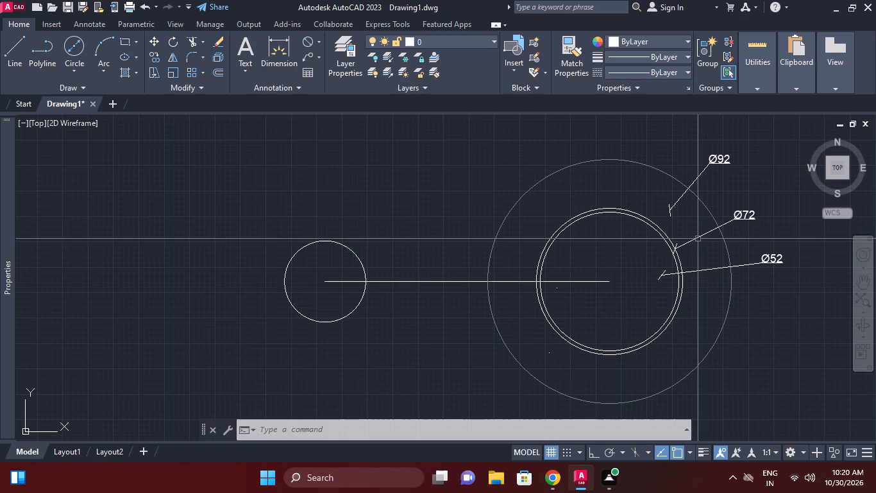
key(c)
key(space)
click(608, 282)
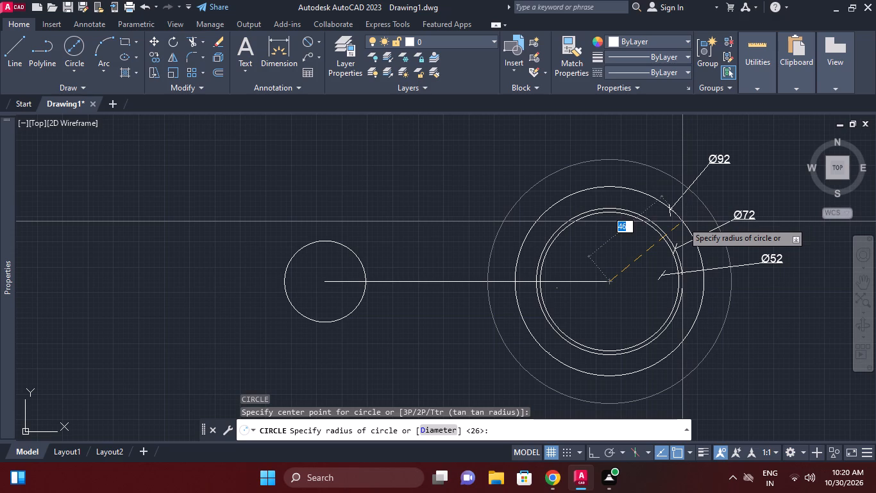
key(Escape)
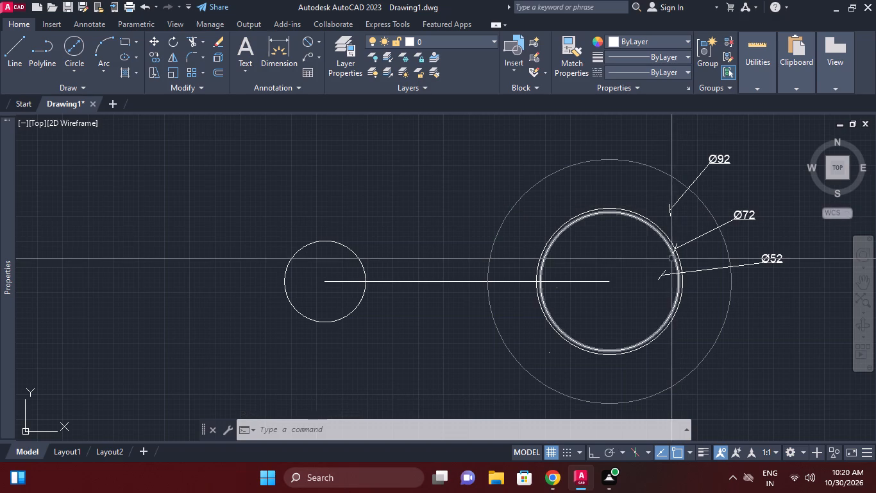
Erase the three diameter dimensions Ø92, Ø72 and Ø52 around the right-hand circles.
click(704, 281)
click(696, 235)
click(714, 192)
click(700, 149)
right_click(700, 149)
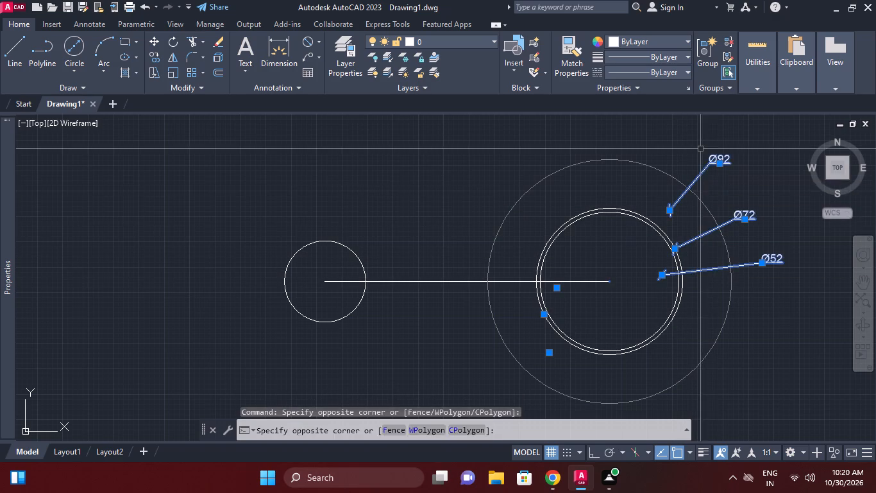
click(753, 230)
Erase the 72 mm circle and its inner offset circle, leaving only the grey outer circle around the line's right endpoint.
click(686, 235)
click(668, 246)
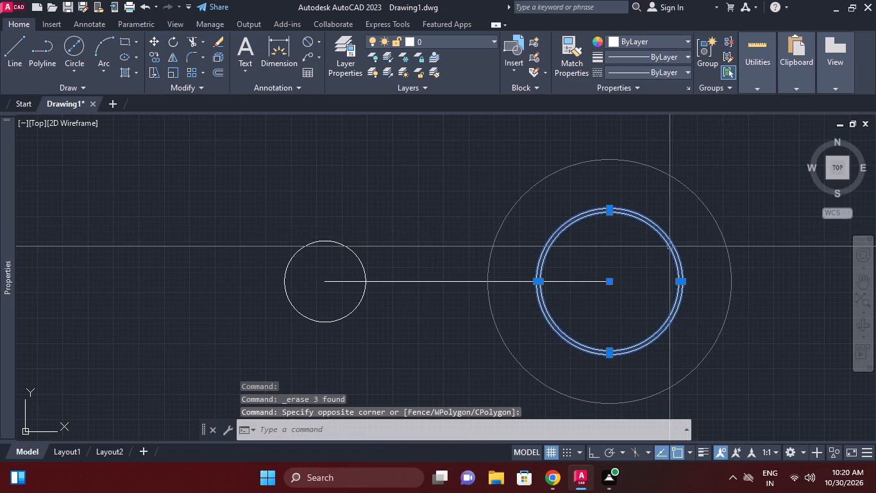
right_click(687, 228)
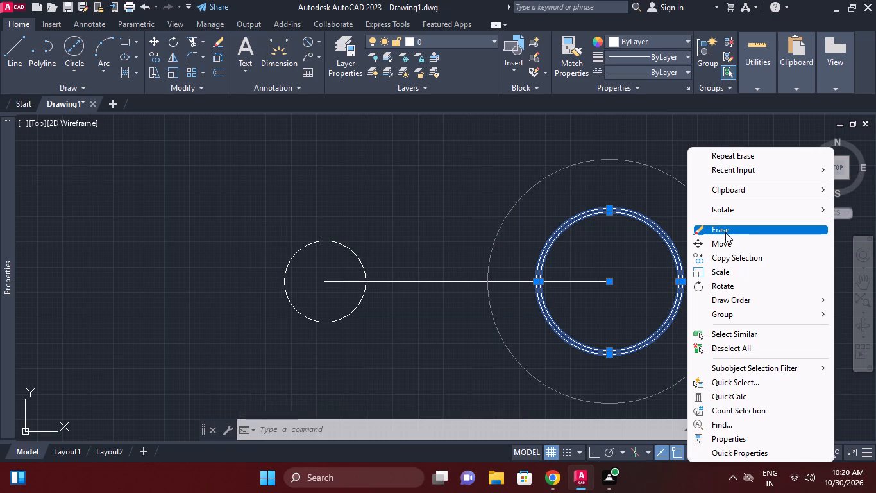
click(725, 232)
Draw a circle of diameter 32 mm centred on the centre line's right endpoint.
middle_drag(699, 247, 698, 225)
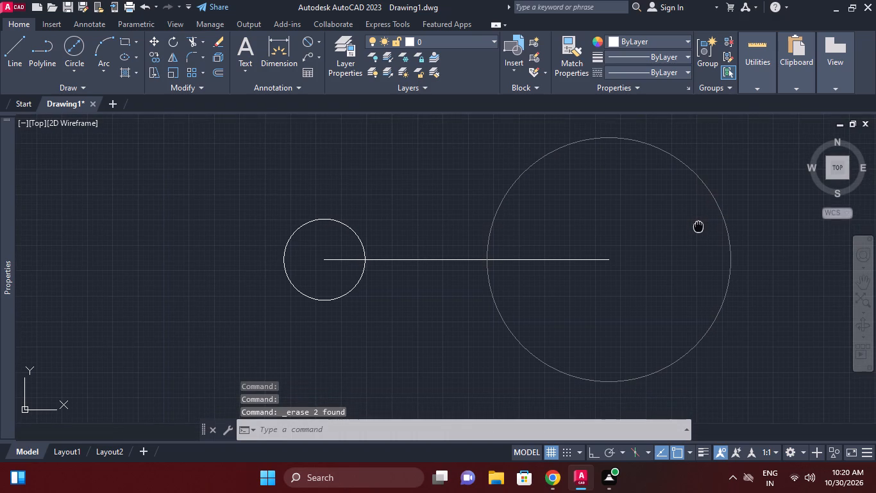
middle_drag(698, 225, 698, 225)
middle_drag(700, 220, 703, 210)
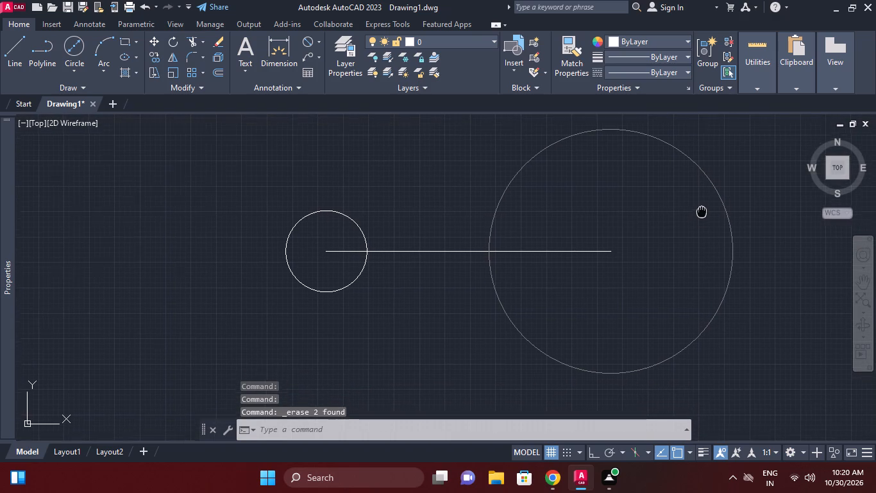
middle_drag(703, 210, 703, 209)
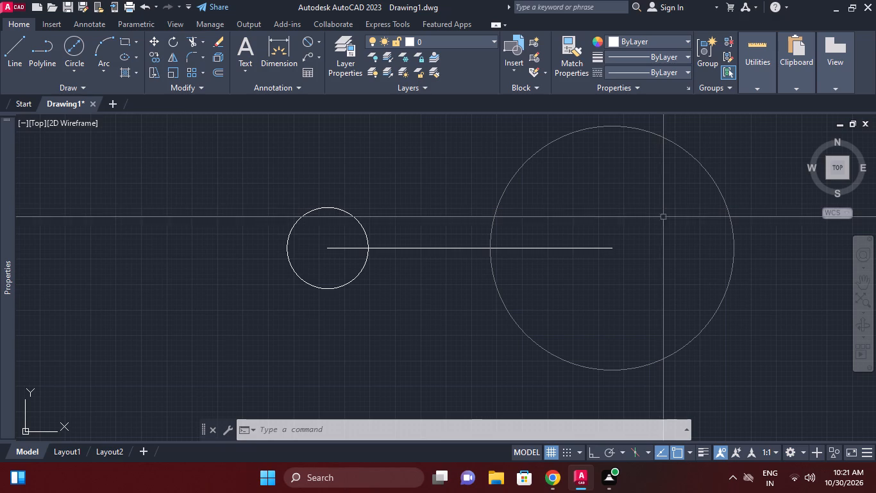
key(c)
key(space)
click(612, 247)
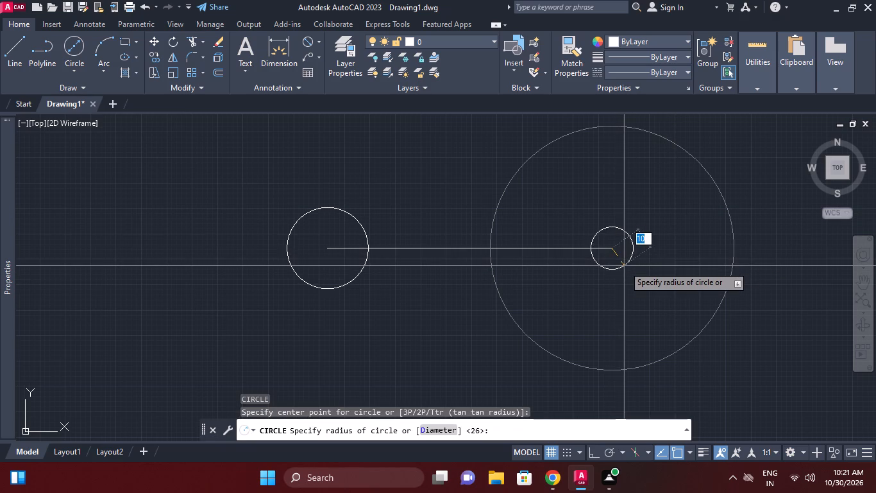
text(d 32)
key(Return)
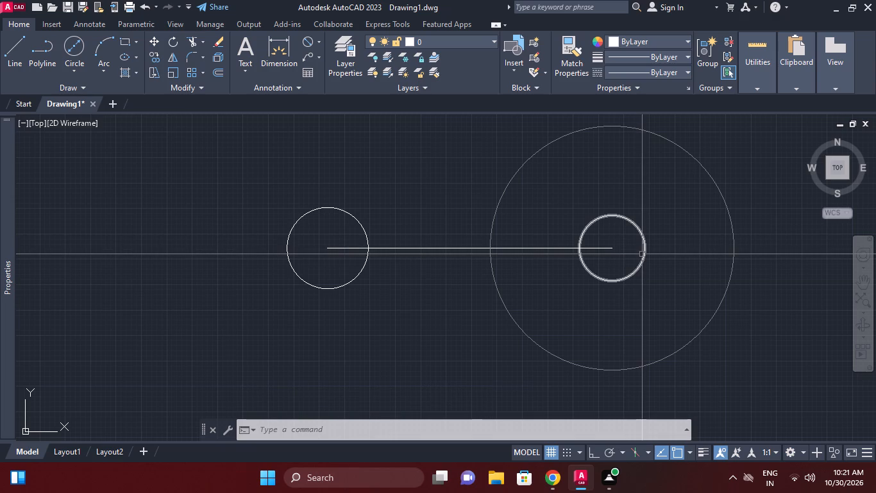
Draw a concentric circle of diameter 72 mm centred on the line's right endpoint.
key(c)
key(space)
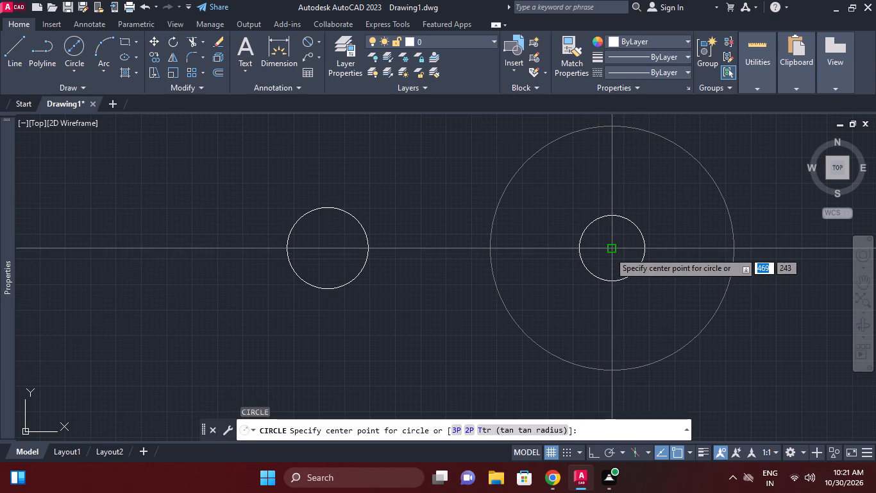
click(609, 252)
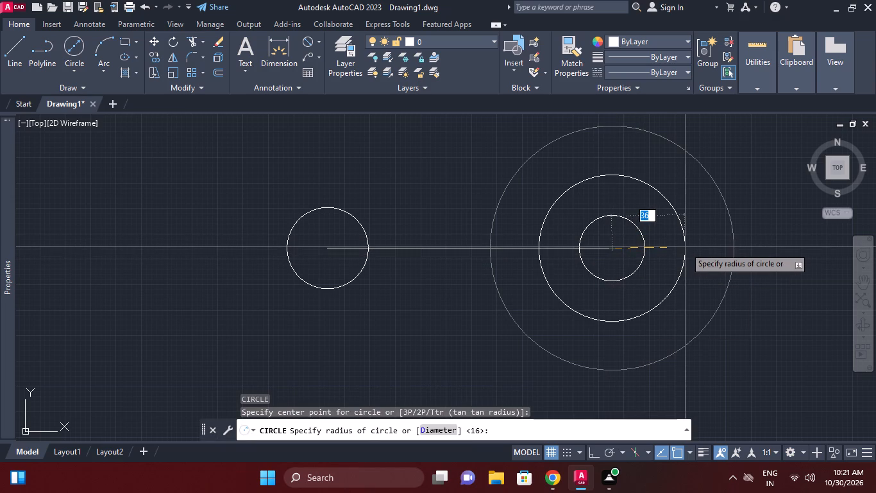
text(d)
key(space)
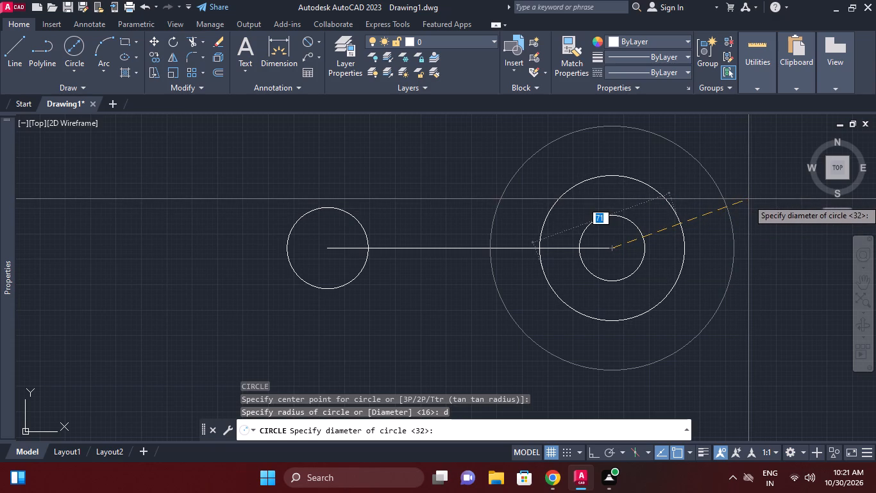
text(72)
key(Return)
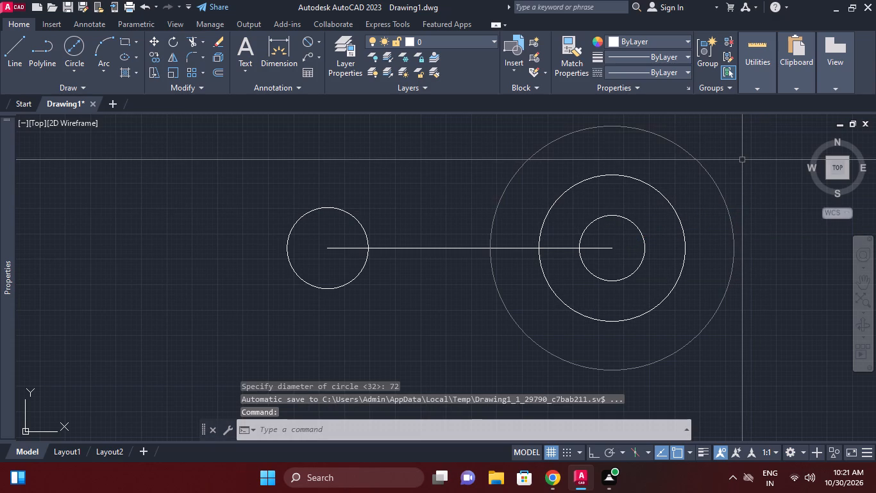
Offset the 72 mm circle inward by 2 mm and end the Offset command.
key(o)
key(space)
key(2)
key(Return)
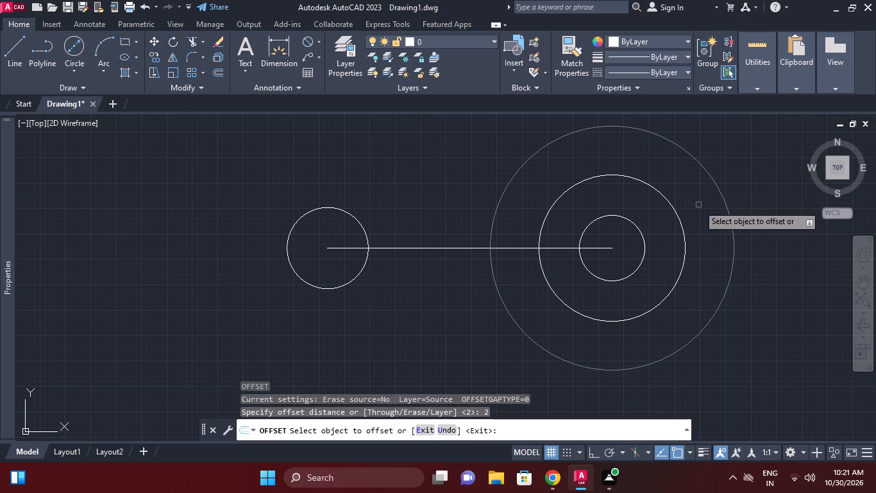
click(666, 199)
click(662, 211)
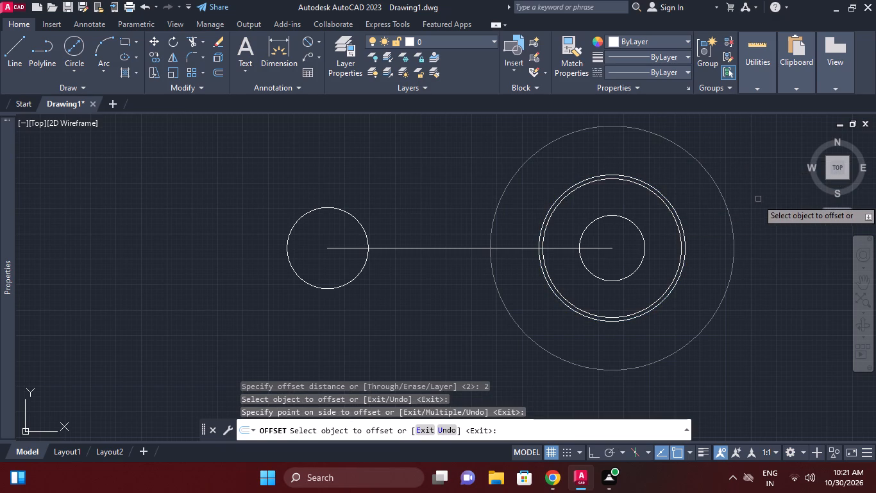
right_click(757, 199)
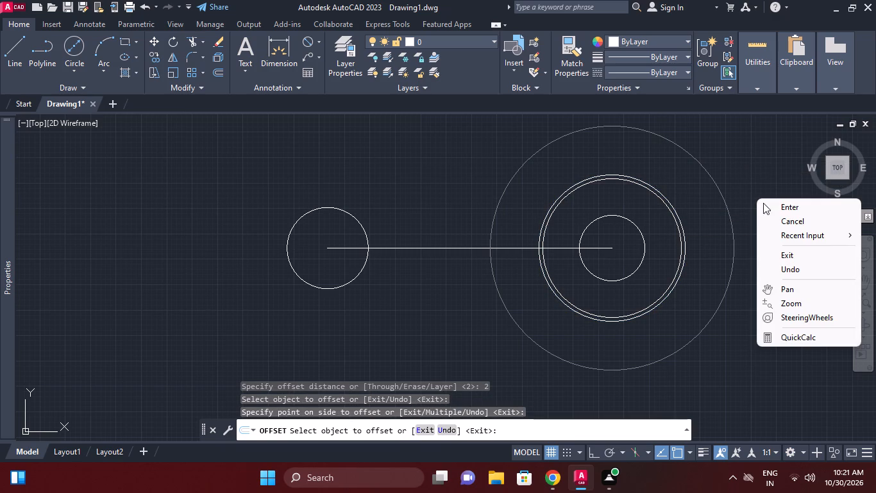
click(781, 205)
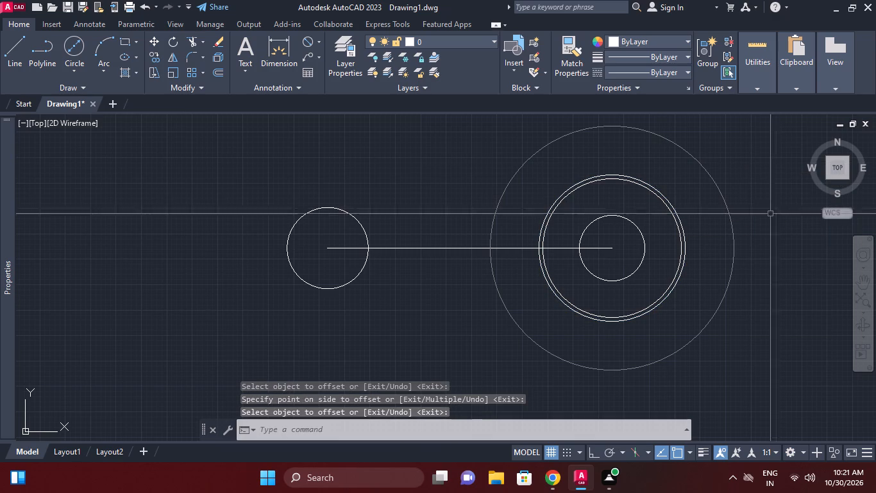
Draw a concentric circle about 100 mm in diameter, centred on the line's right endpoint, inside the grey outer circle.
key(c)
key(space)
click(613, 245)
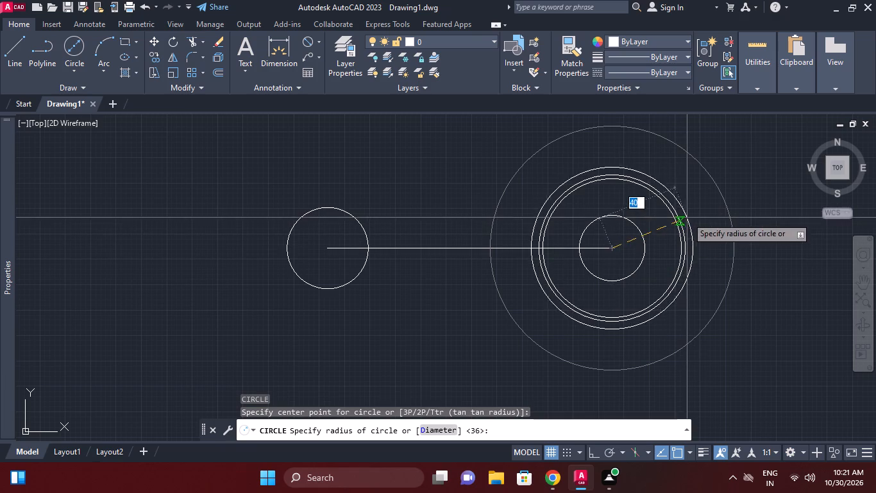
key(d)
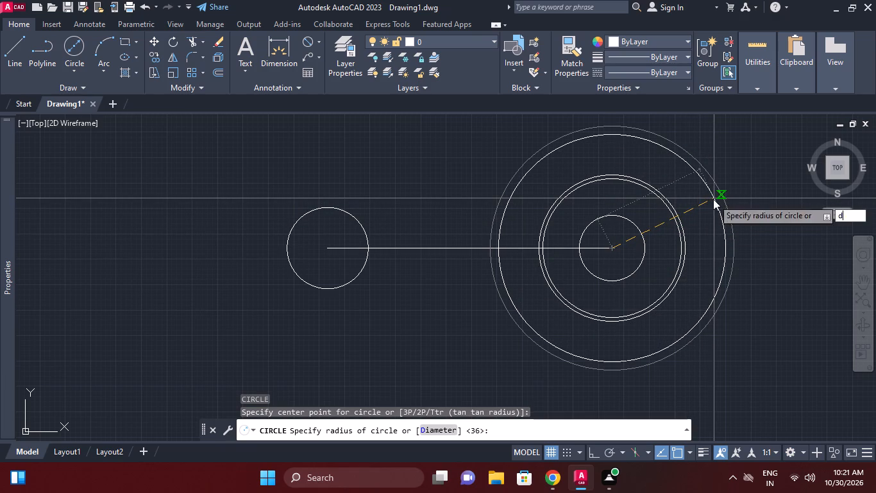
key(space)
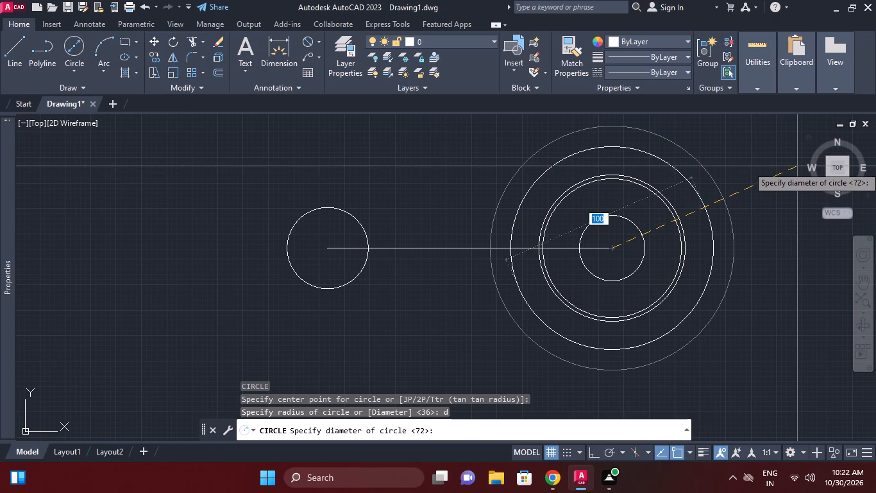
click(797, 166)
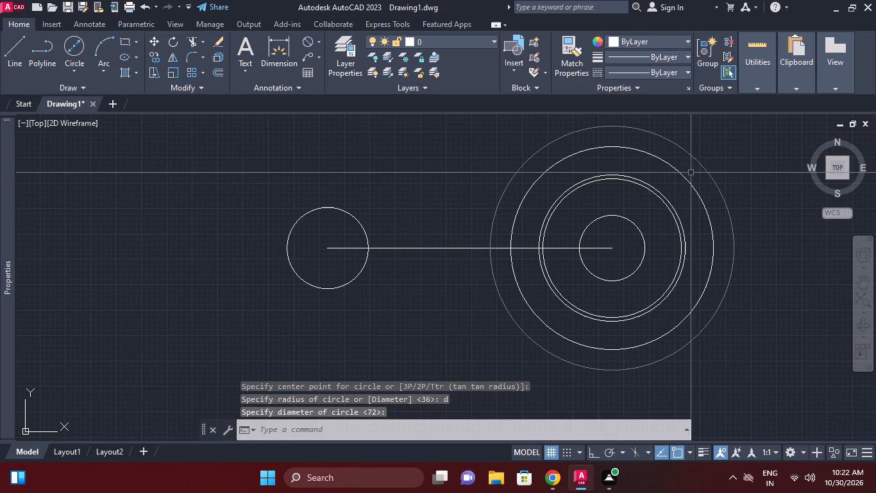
Offset the circle of about 100 mm diameter inward by 2 mm and end the Offset command.
text(o)
key(space)
key(2)
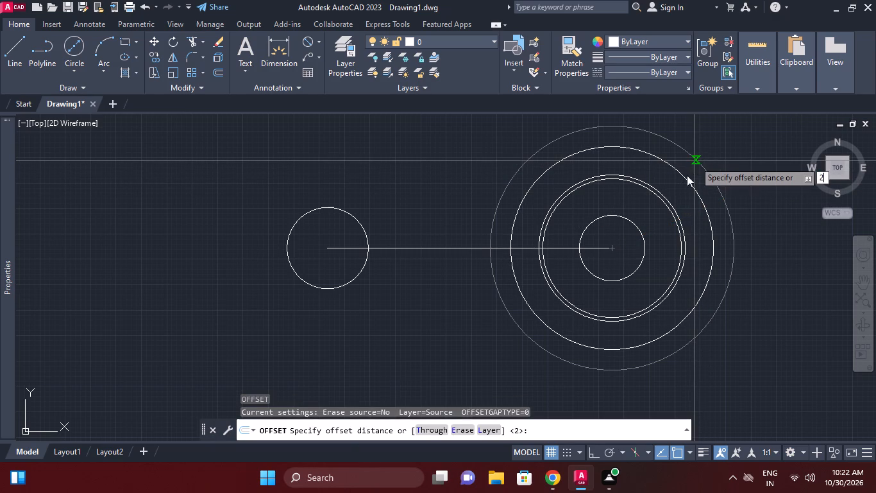
key(Return)
click(687, 177)
click(680, 191)
scroll(736, 167, down, 1)
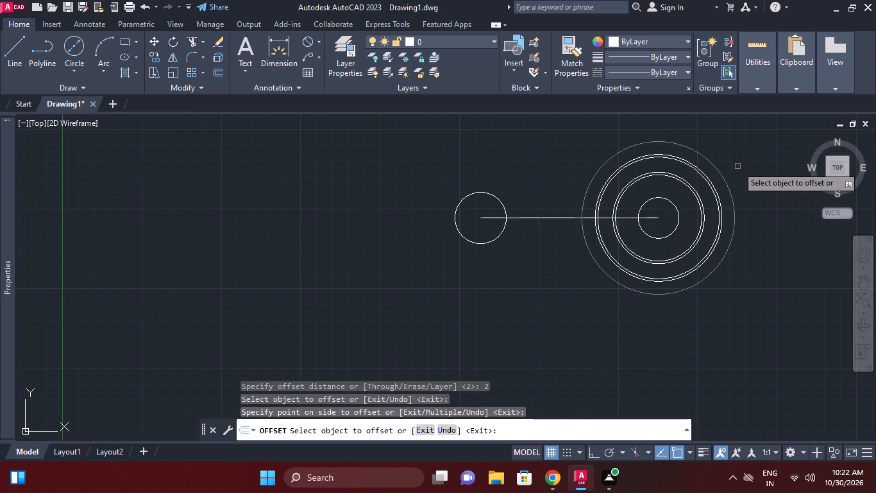
key(Escape)
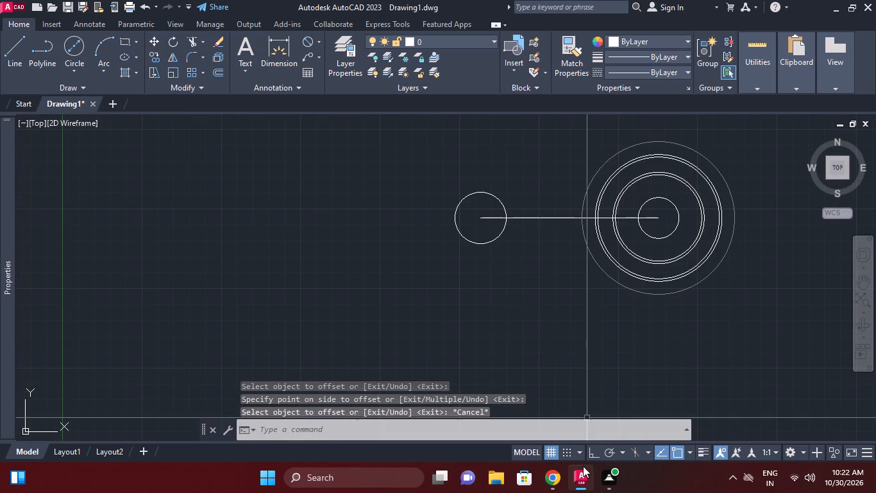
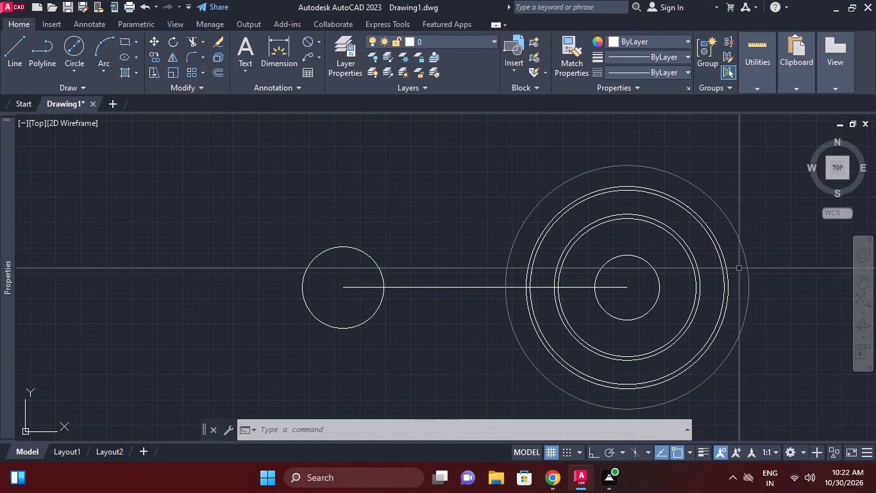
Draw a circle of radius 40 mm centred on the centre line's left endpoint, around the existing smaller circle.
middle_drag(707, 287, 755, 278)
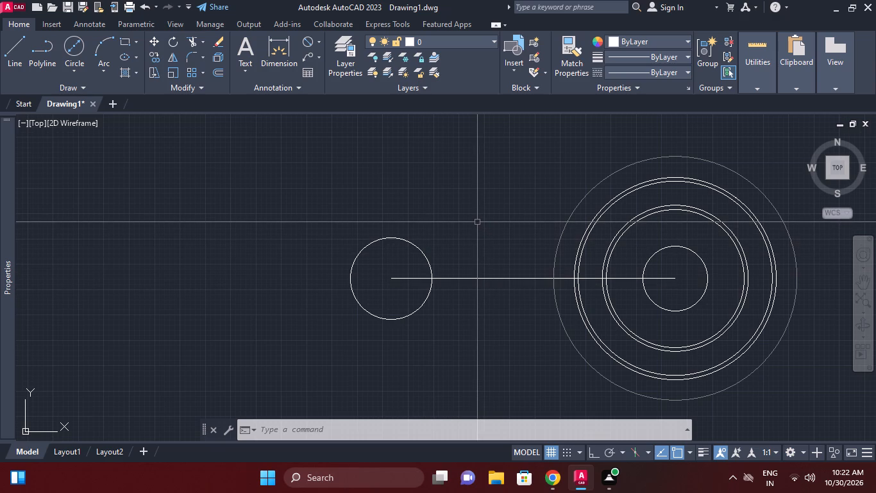
key(c)
key(space)
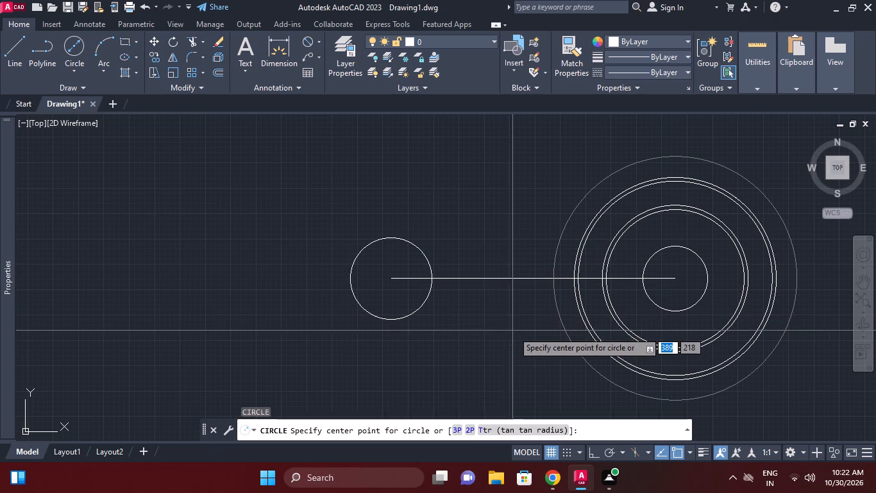
click(392, 279)
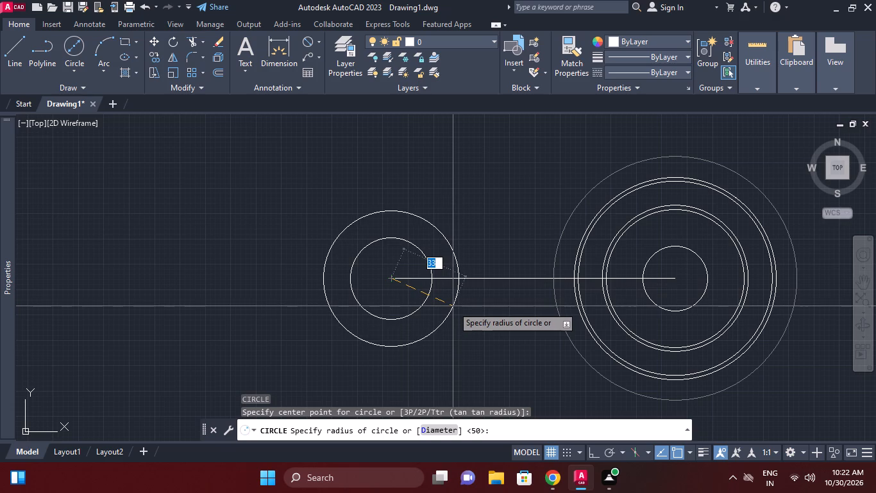
text(40)
key(Return)
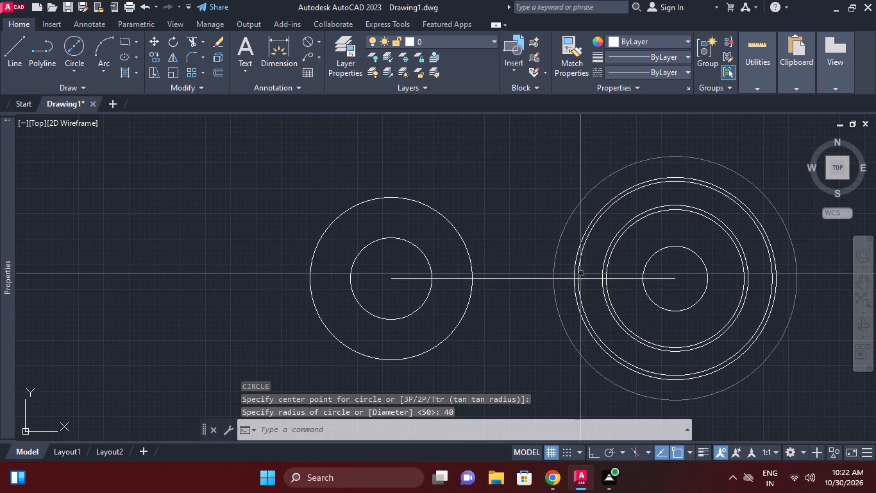
With Ortho on, draw a horizontal line from the 40 mm radius circle's top quadrant to just inside the right-hand rings.
key(l)
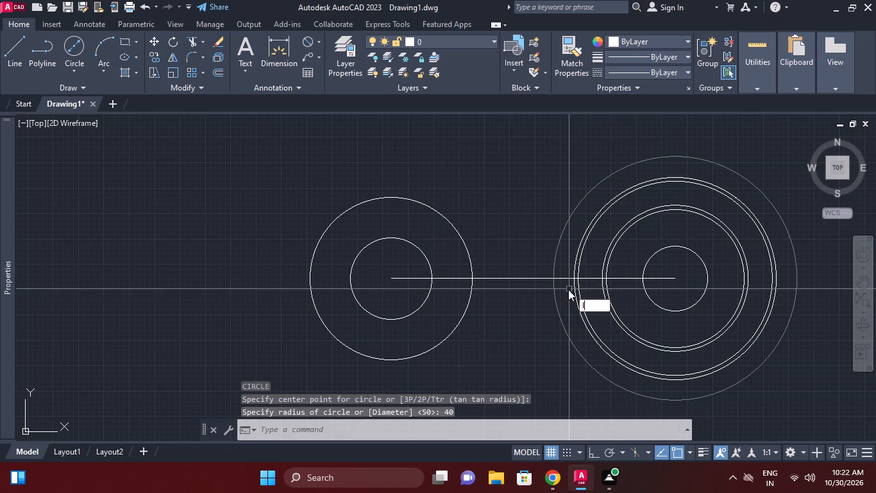
key(space)
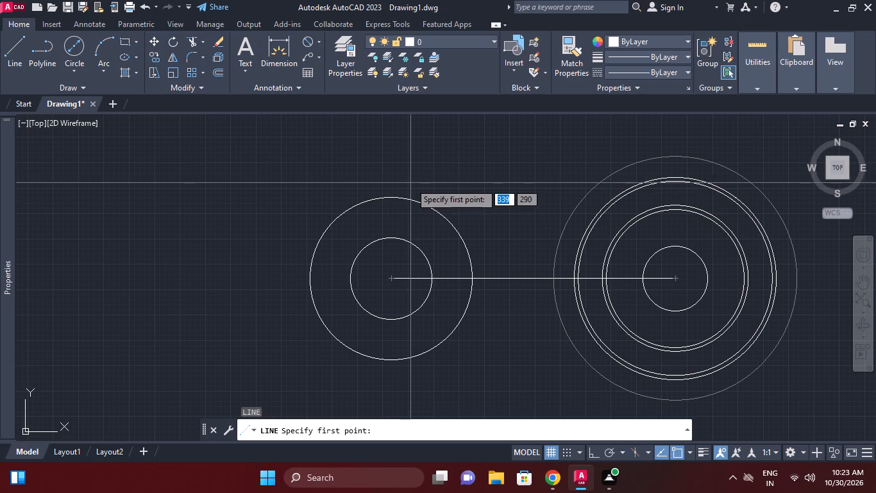
click(390, 195)
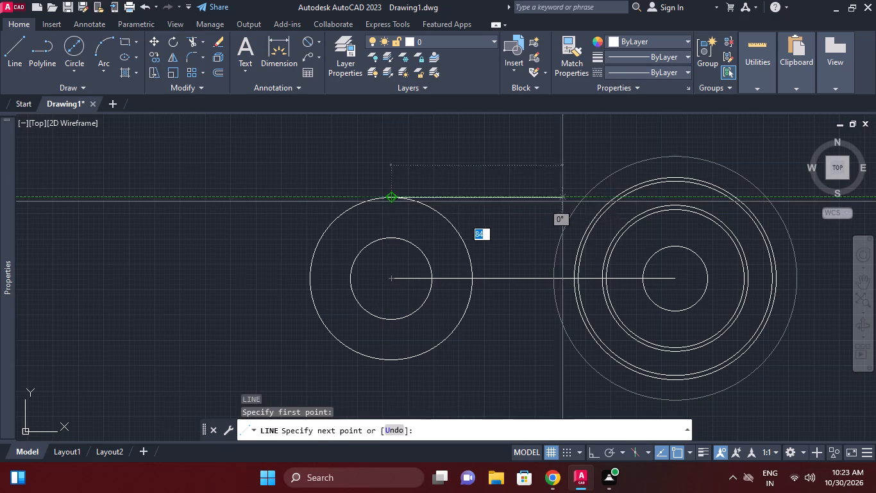
key(F8)
scroll(577, 195, up, 2)
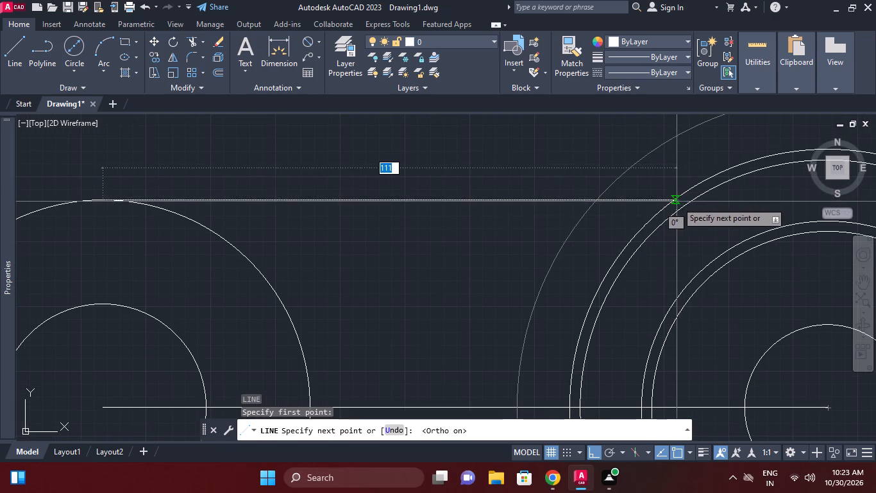
click(728, 204)
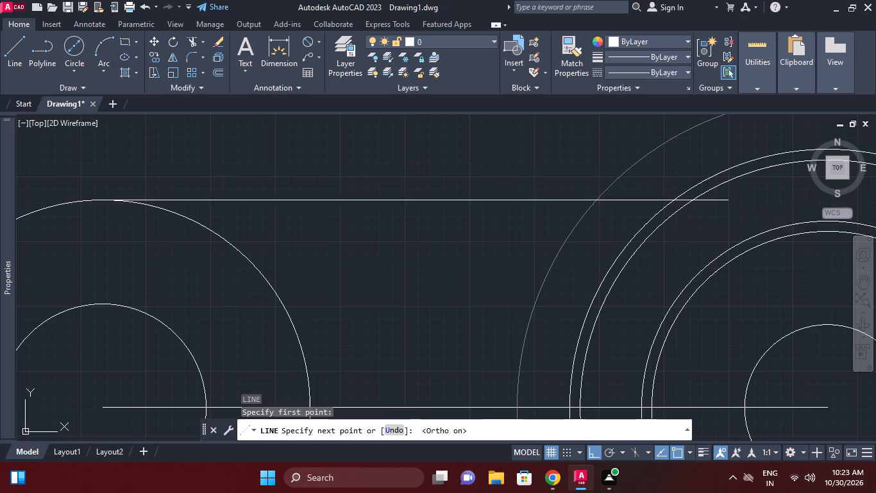
right_click(727, 204)
click(739, 216)
Draw a horizontal line from the 40 mm radius circle's bottom quadrant across and beyond the right-hand concentric circles.
scroll(630, 258, down, 3)
middle_drag(520, 268, 542, 206)
scroll(543, 205, up, 1)
right_click(523, 241)
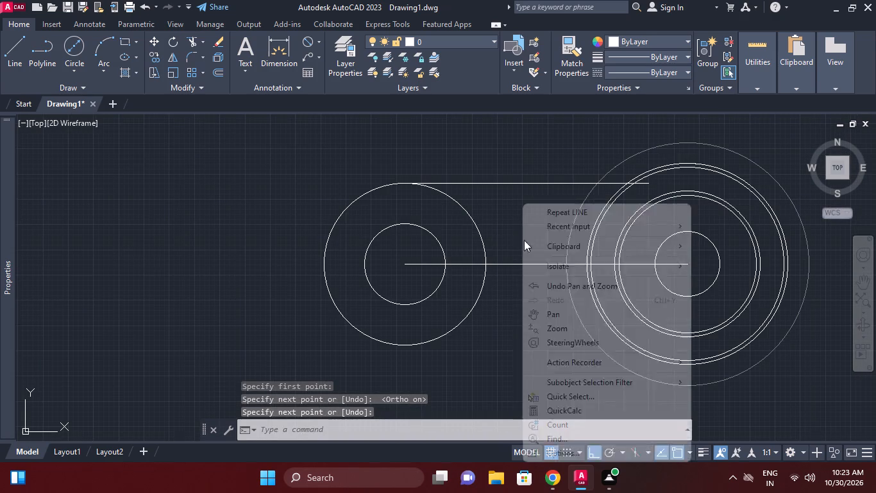
click(550, 218)
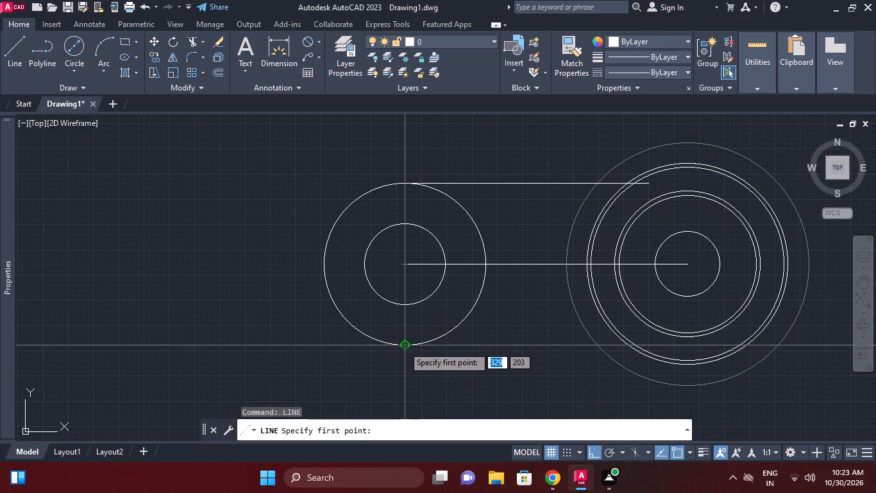
click(403, 346)
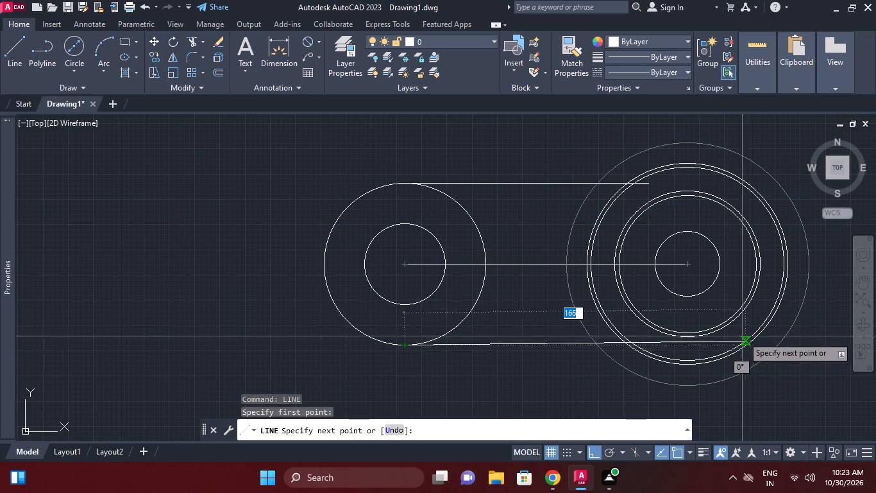
middle_drag(800, 333, 661, 336)
click(746, 353)
right_click(681, 368)
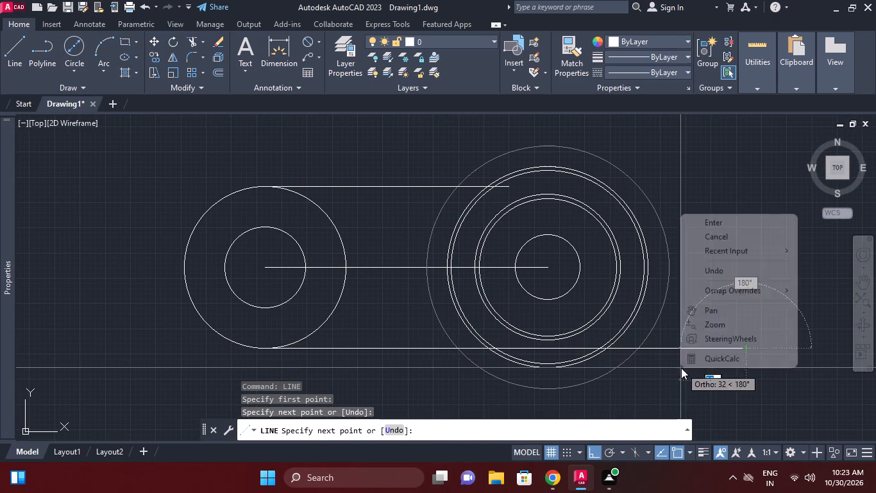
click(722, 238)
Trim the upper horizontal line between the two outer white rings at the right end, using all objects as cutting edges.
middle_drag(400, 198, 558, 175)
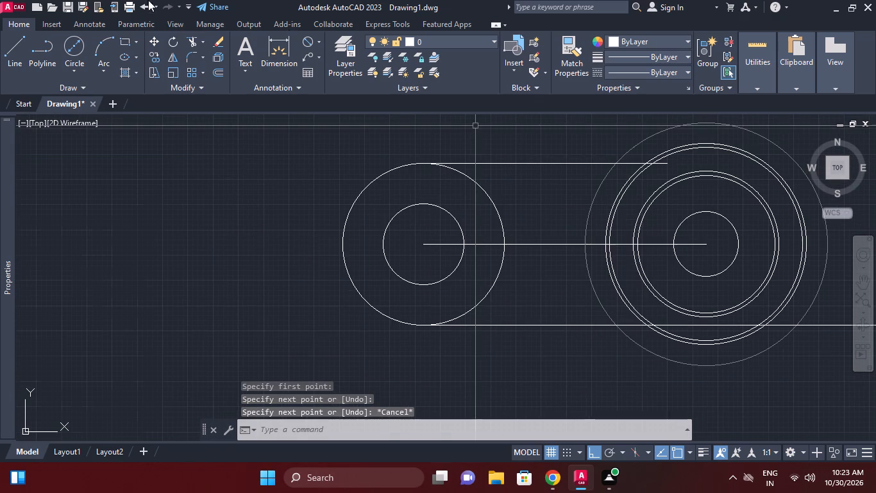
click(191, 46)
right_click(193, 144)
click(241, 152)
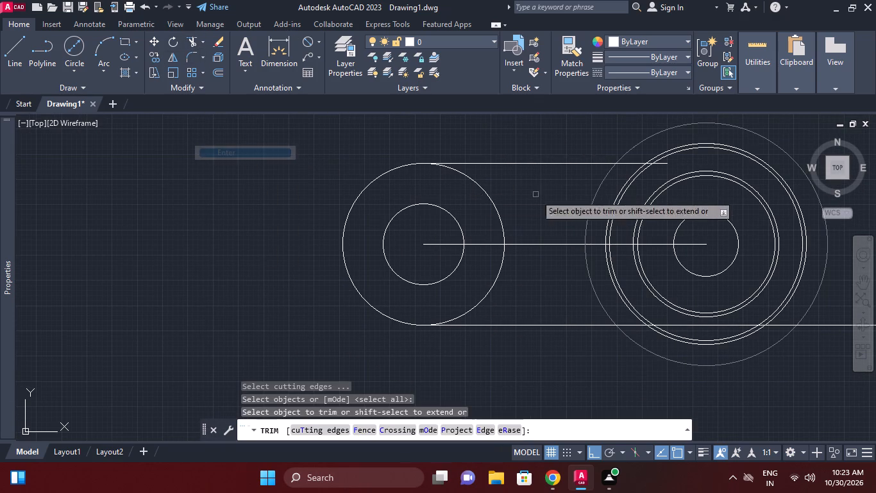
scroll(632, 173, up, 2)
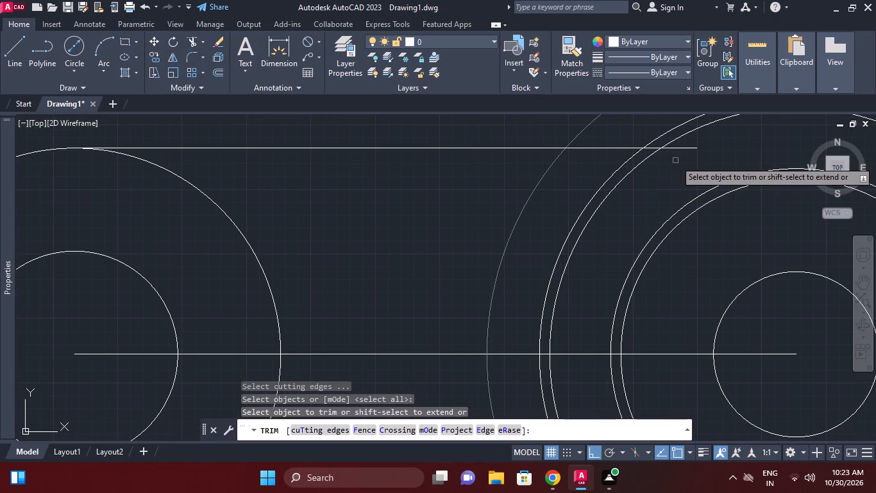
scroll(675, 160, up, 2)
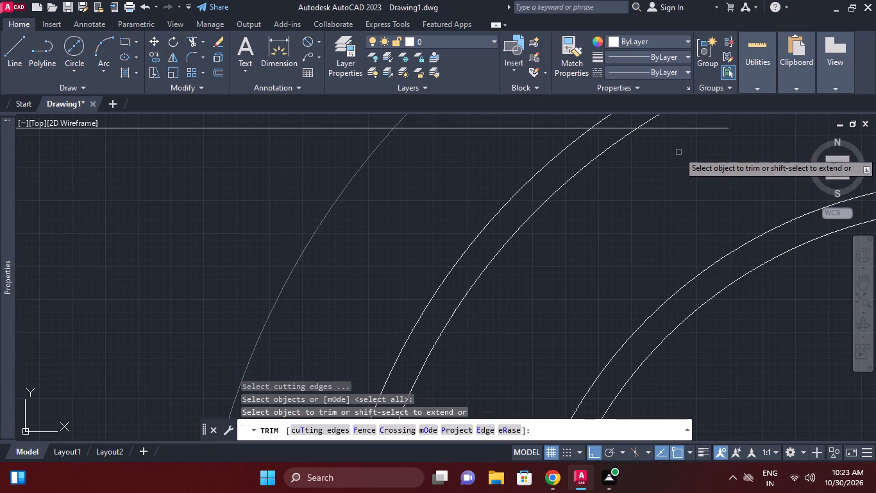
click(612, 128)
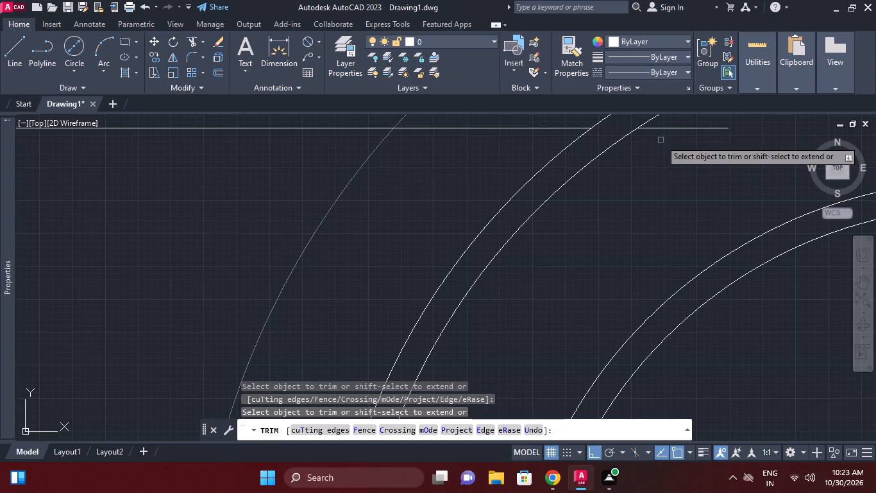
click(661, 131)
click(661, 127)
Trim the lower horizontal line inside the 100 mm ring and between its two outlines, and end the Trim command.
scroll(653, 151, down, 4)
middle_drag(649, 168, 649, 134)
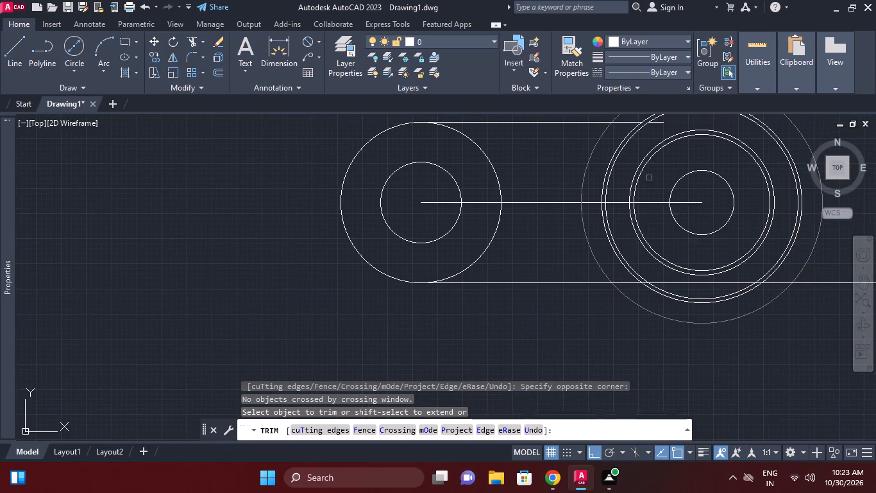
middle_drag(667, 241, 659, 228)
scroll(658, 268, up, 2)
click(635, 270)
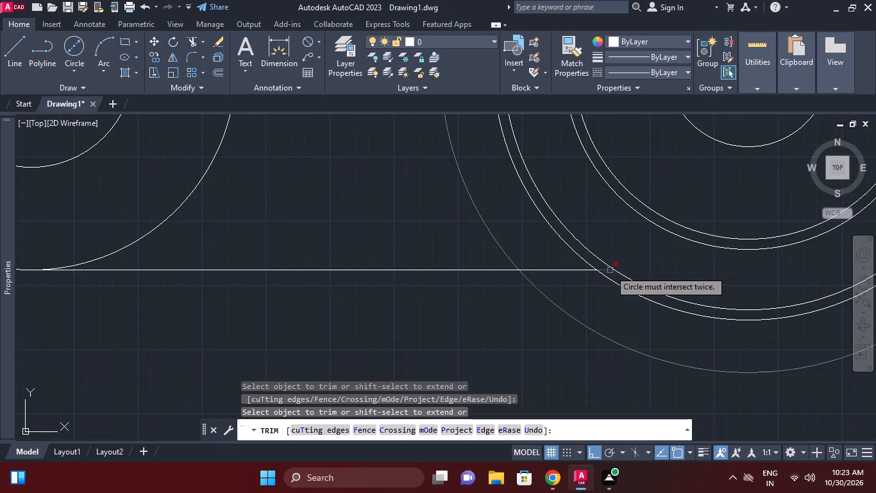
click(606, 271)
scroll(611, 263, down, 3)
middle_drag(664, 287, 632, 306)
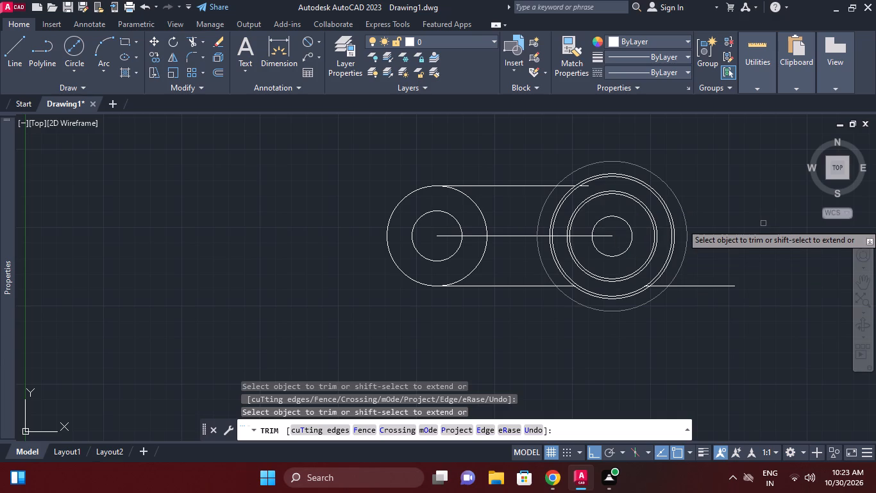
scroll(718, 223, up, 2)
middle_drag(371, 127, 391, 151)
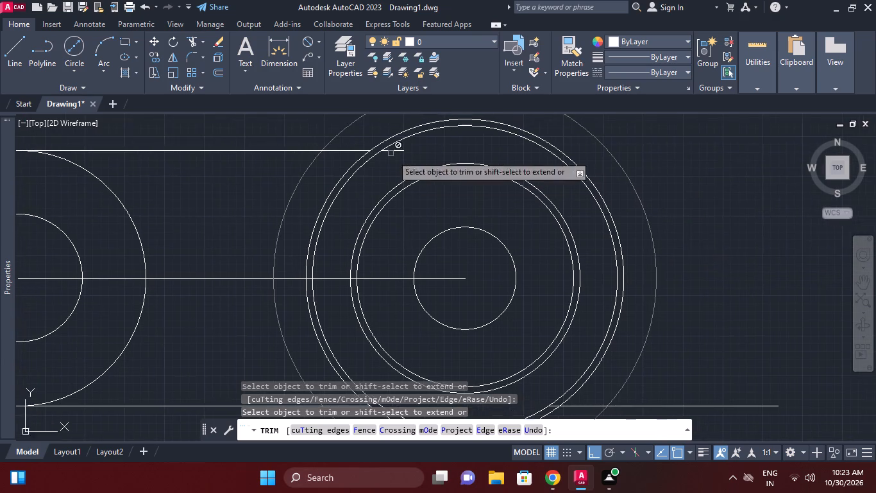
middle_drag(436, 173, 489, 111)
right_click(452, 295)
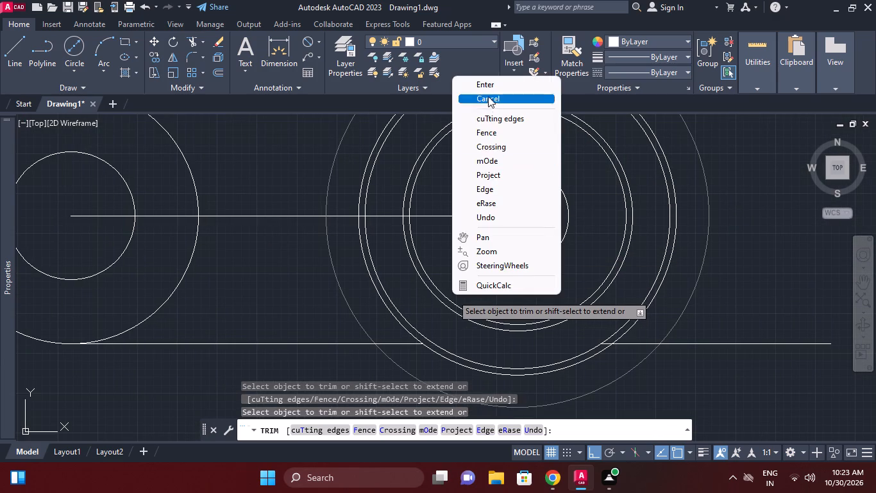
click(488, 88)
Erase the two leftover line pieces: the lower one beyond the rings and the upper one inside them.
scroll(738, 315, down, 2)
drag(739, 340, 734, 331)
click(726, 311)
scroll(575, 234, up, 2)
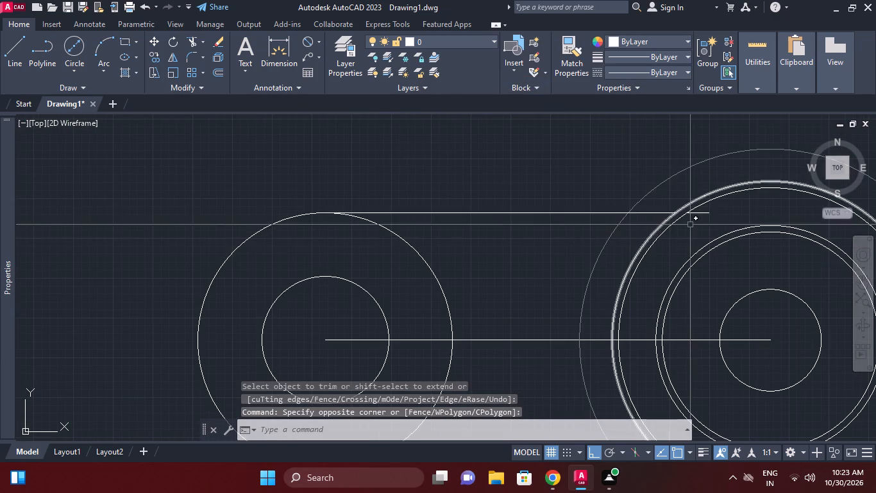
click(701, 212)
right_click(700, 212)
click(725, 227)
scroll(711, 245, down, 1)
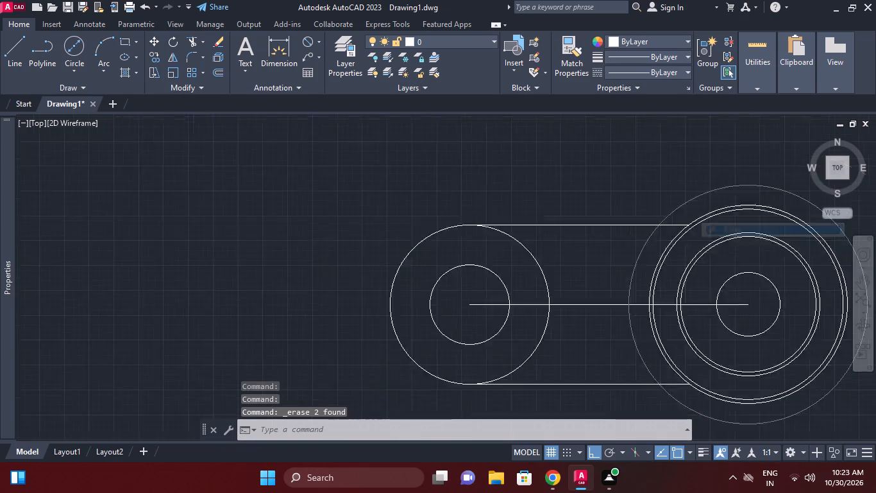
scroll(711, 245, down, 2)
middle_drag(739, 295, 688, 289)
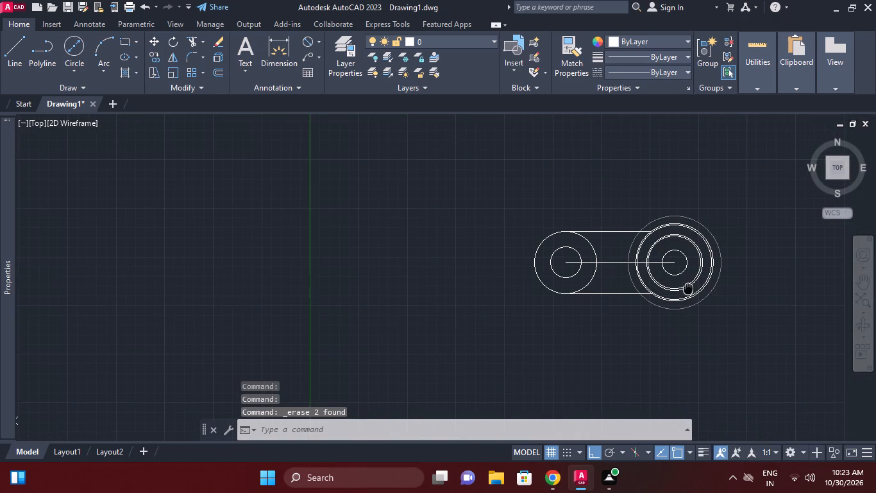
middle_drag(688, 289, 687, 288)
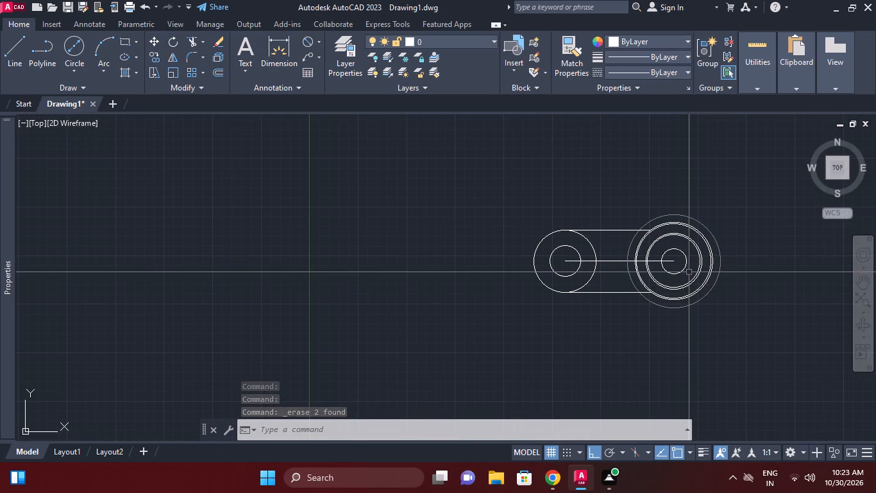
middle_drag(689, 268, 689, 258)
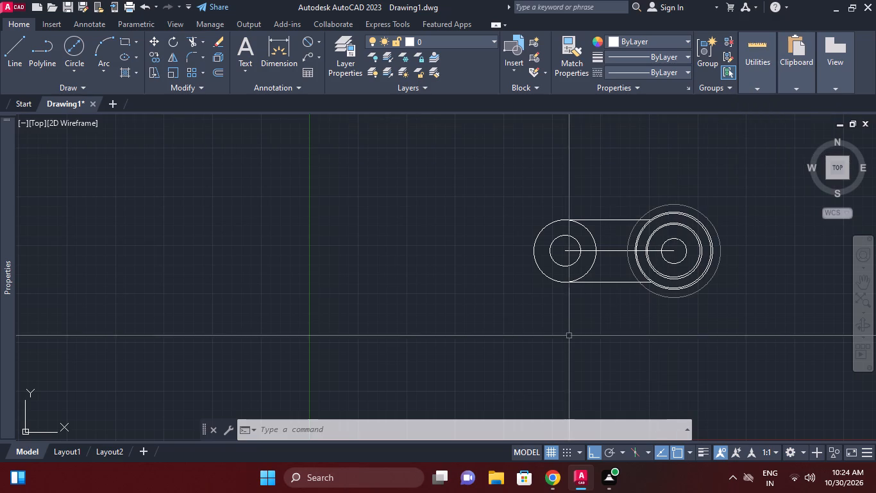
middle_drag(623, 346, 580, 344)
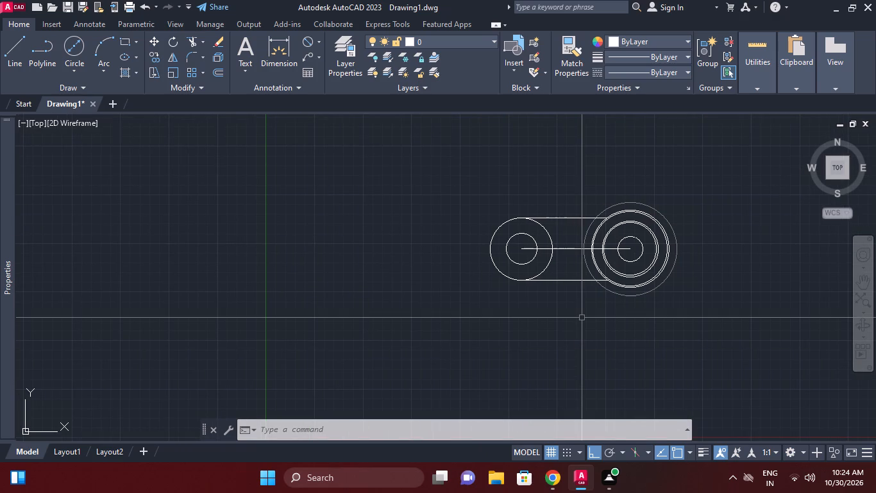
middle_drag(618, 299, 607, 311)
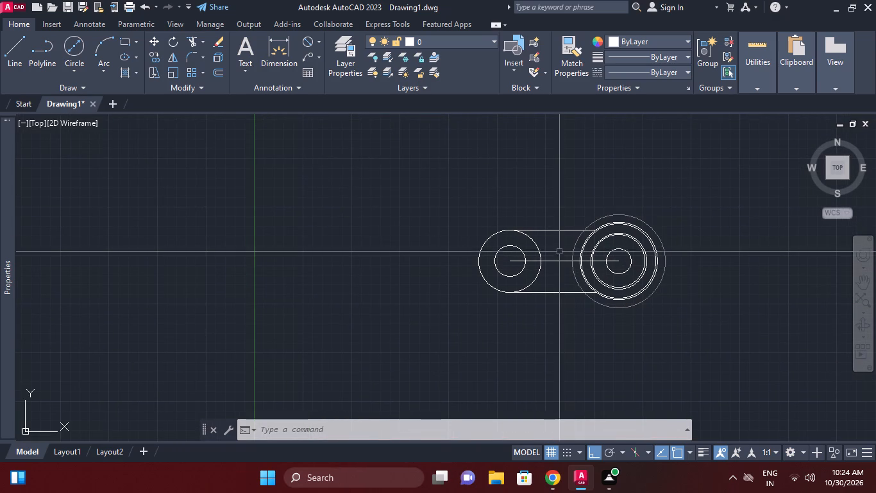
Trim away the right half of the 40 mm radius circle between the two horizontal lines, leaving a rounded left end.
click(194, 36)
right_click(316, 239)
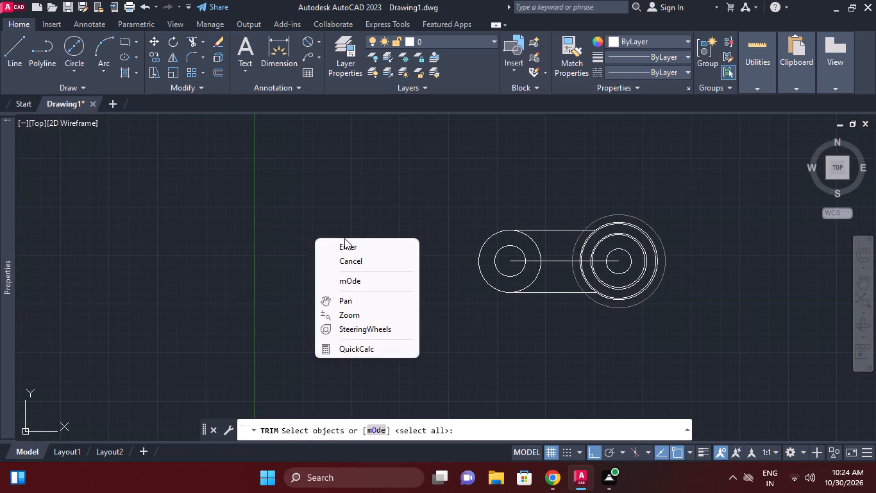
click(346, 243)
click(535, 243)
click(537, 270)
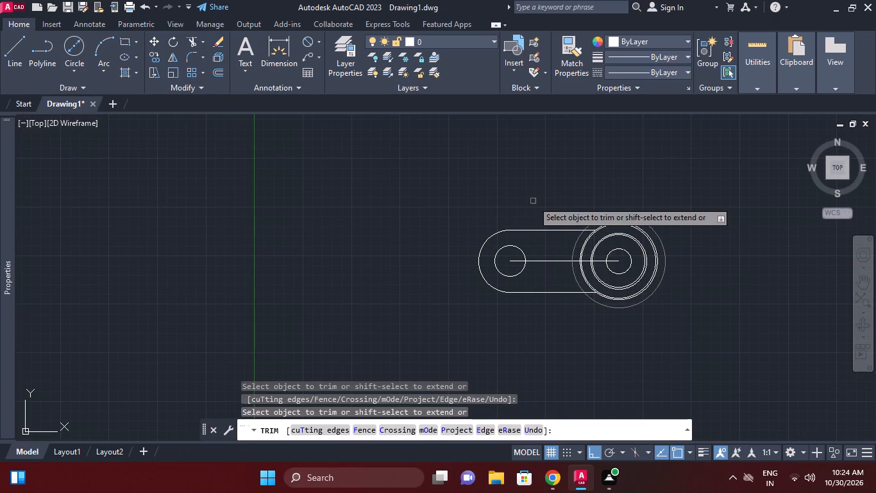
right_click(533, 201)
click(557, 208)
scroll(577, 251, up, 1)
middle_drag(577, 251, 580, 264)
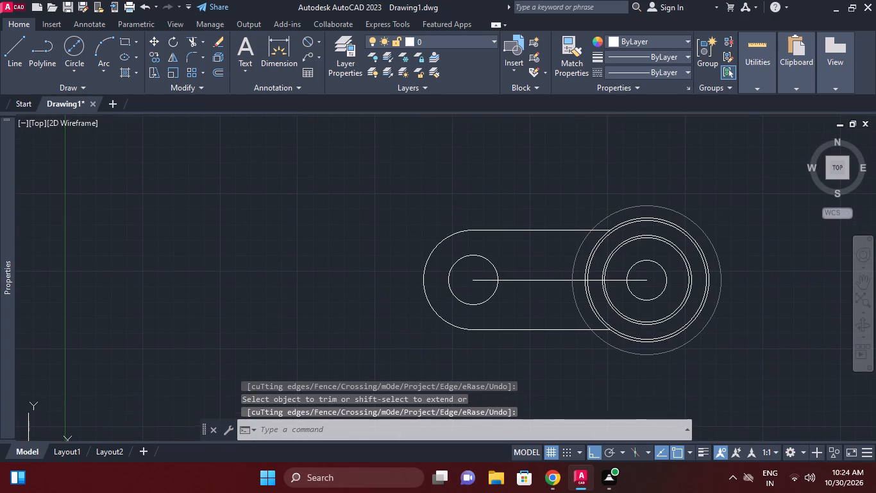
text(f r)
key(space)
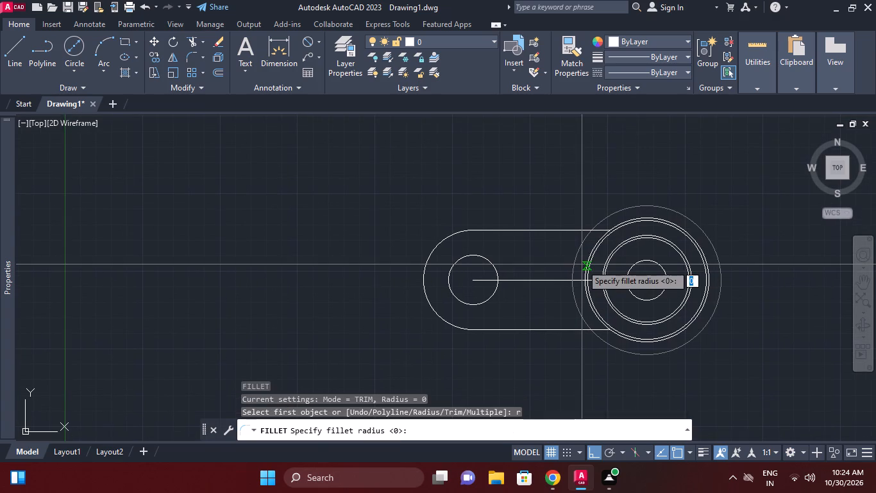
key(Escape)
Offset the arm's upper line, rounded left end and lower line 2 mm inward, and end the Offset command.
text(o 2)
key(Return)
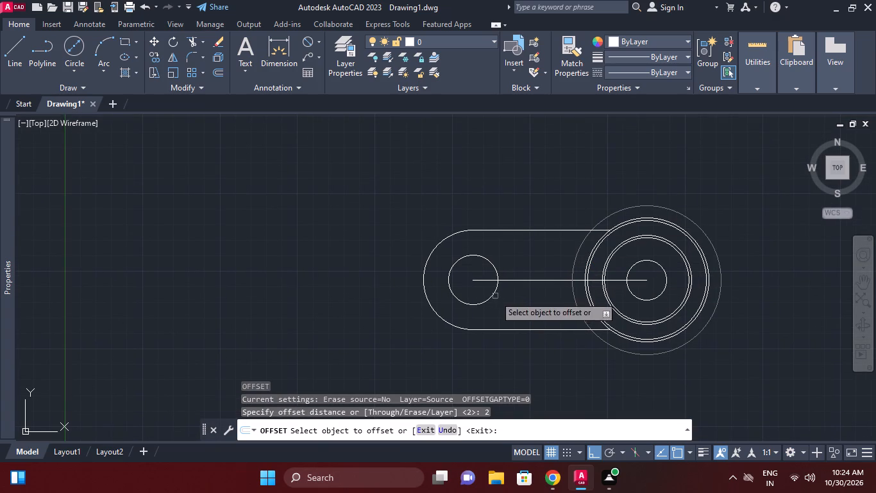
click(508, 230)
click(511, 263)
click(452, 237)
click(467, 248)
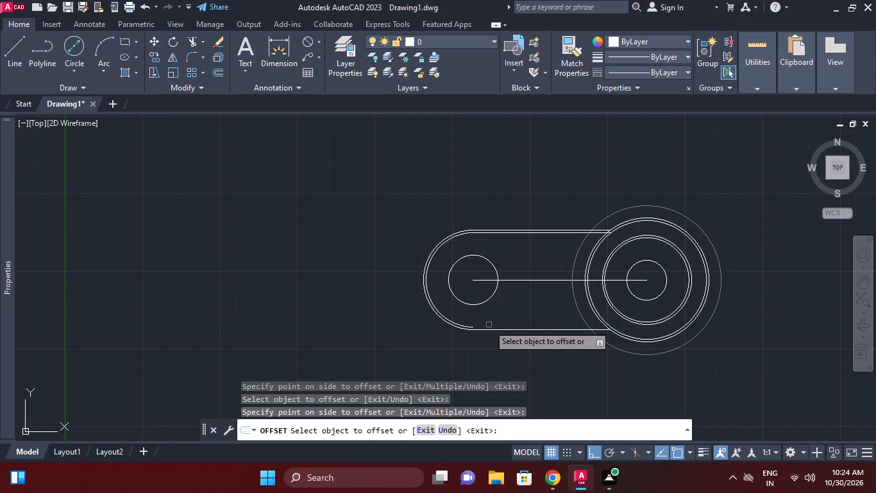
click(492, 331)
click(494, 317)
right_click(716, 273)
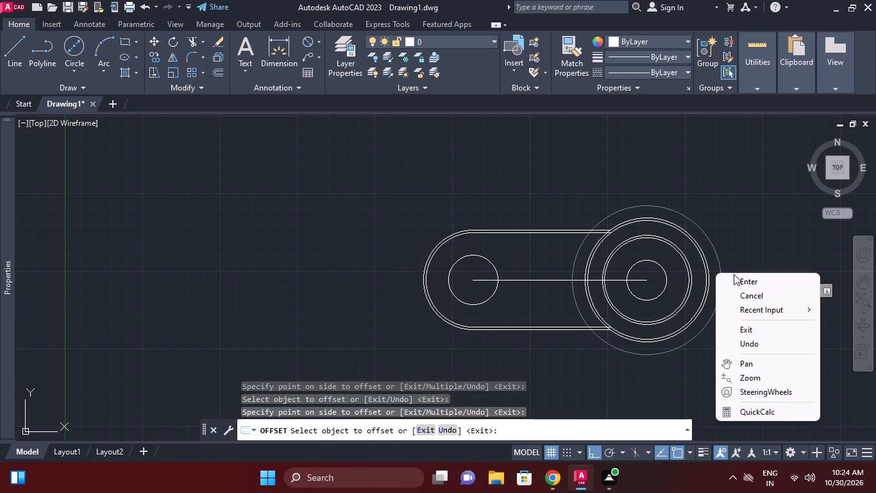
click(736, 274)
click(746, 282)
Trim the ends of the lower and upper inner offset lines where they run past the outer ring, using all objects as cutting edges.
right_click(743, 256)
click(767, 227)
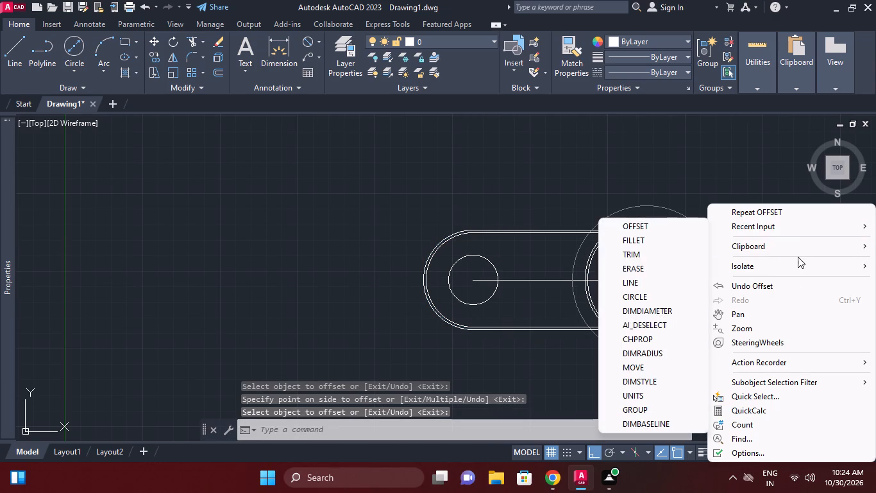
click(669, 255)
right_click(745, 245)
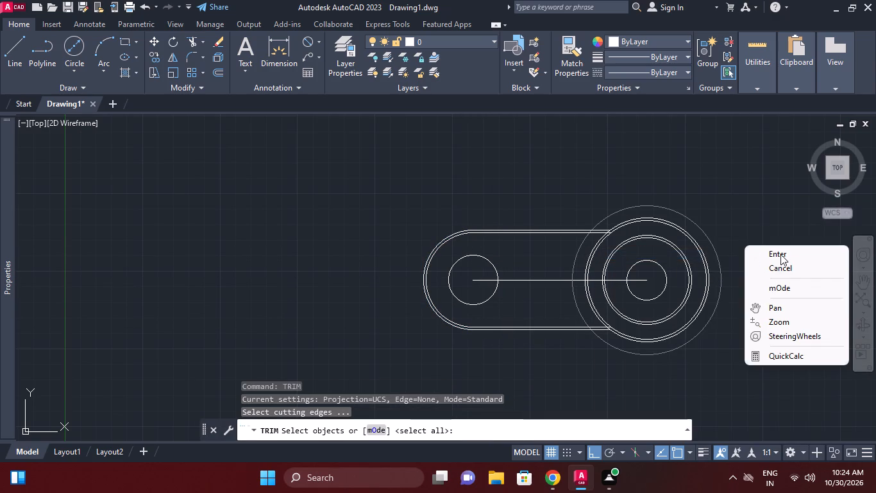
click(780, 254)
scroll(637, 360, up, 2)
scroll(577, 299, up, 2)
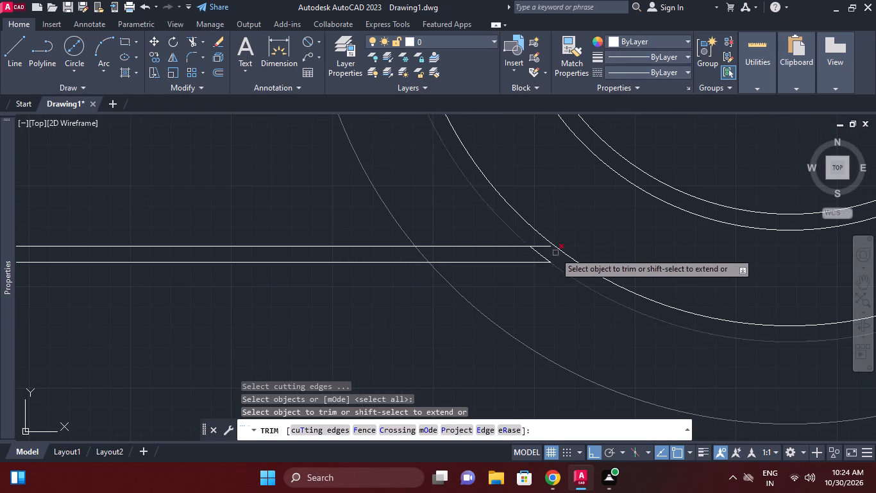
click(547, 247)
scroll(573, 214, down, 4)
middle_drag(585, 220, 589, 291)
scroll(578, 229, up, 1)
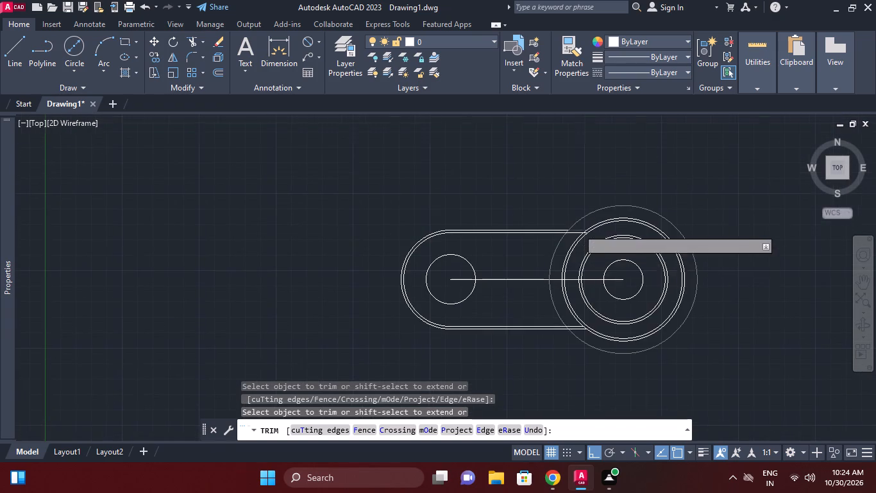
scroll(577, 228, up, 5)
click(577, 227)
scroll(577, 227, down, 7)
right_click(554, 244)
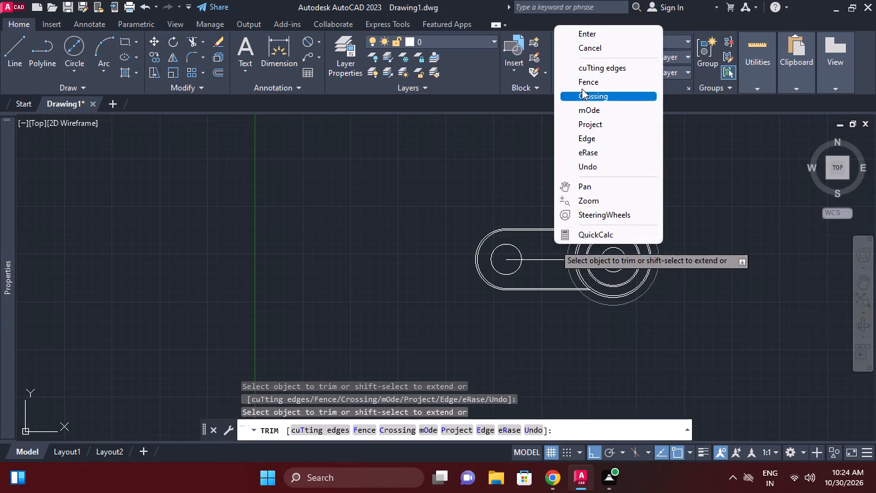
click(601, 35)
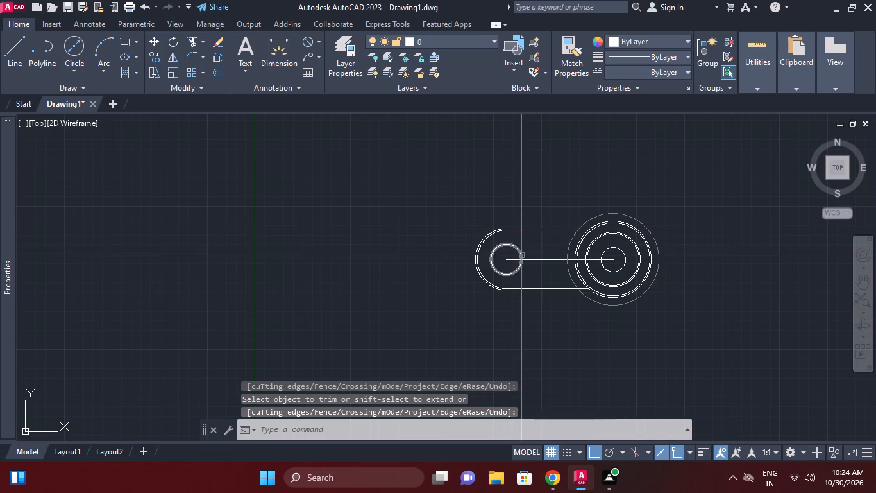
Draw a vertical construction line through the centre of the circle at the arm's left end.
scroll(521, 255, up, 1)
middle_drag(550, 258, 549, 234)
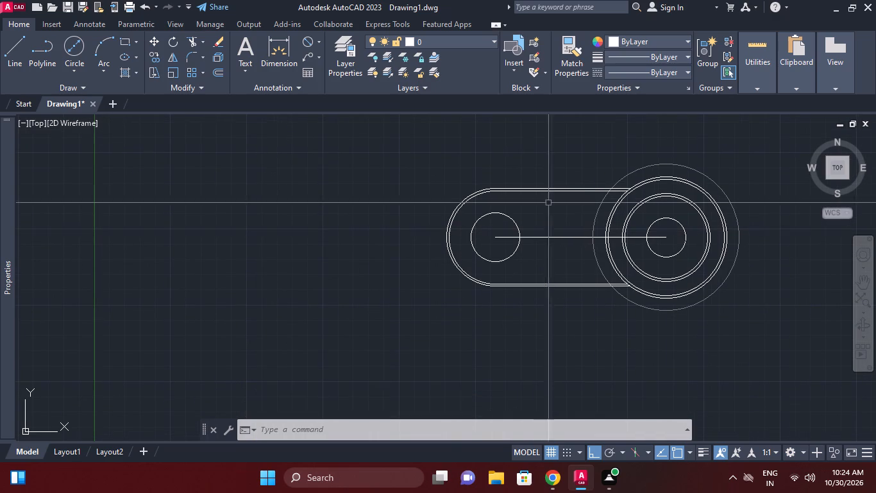
click(85, 90)
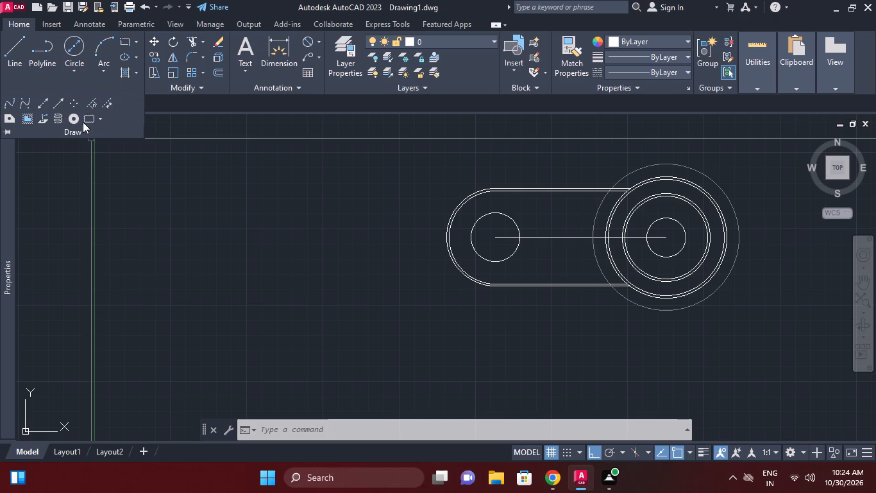
click(44, 103)
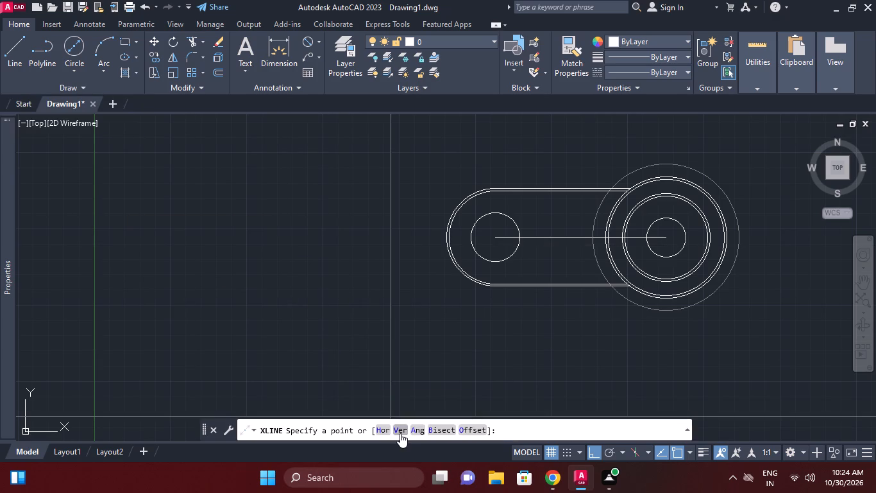
click(400, 433)
click(494, 236)
right_click(522, 272)
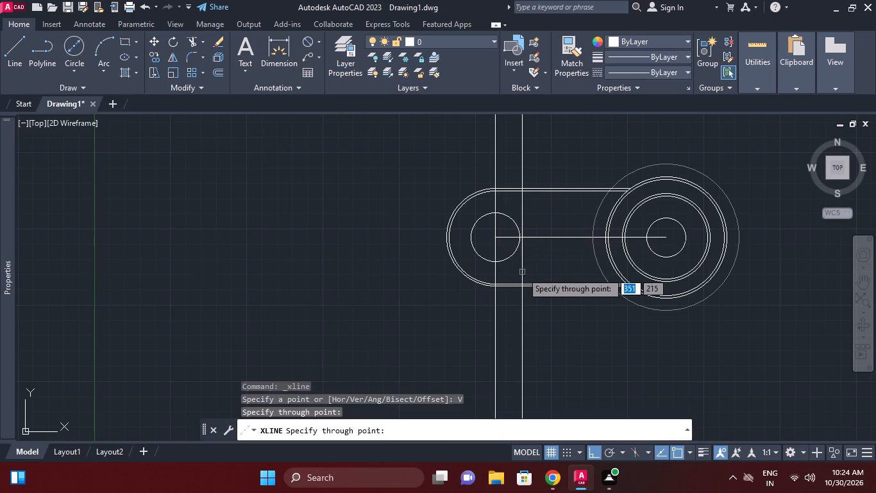
Offset the vertical construction line 60 mm to the right.
click(217, 77)
text(60)
key(Return)
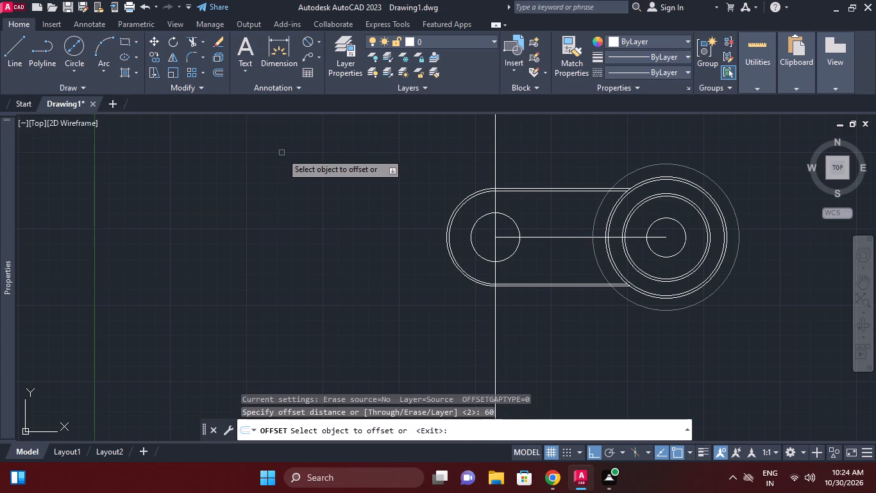
click(494, 329)
click(542, 320)
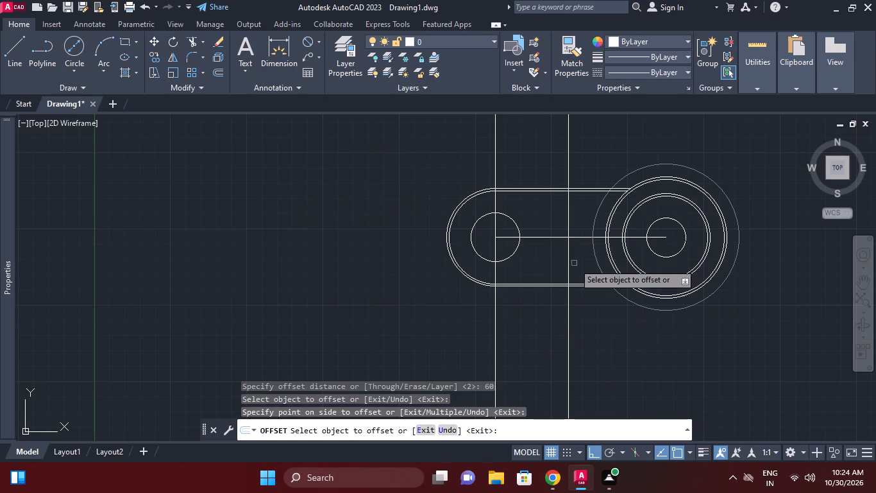
right_click(574, 263)
click(591, 267)
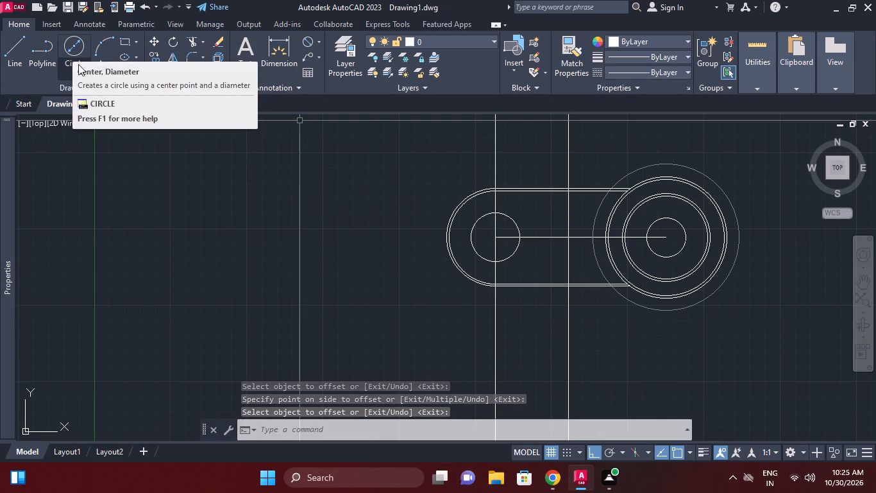
Draw a 10 mm radius circle where the offset construction line crosses the horizontal centre line.
click(81, 69)
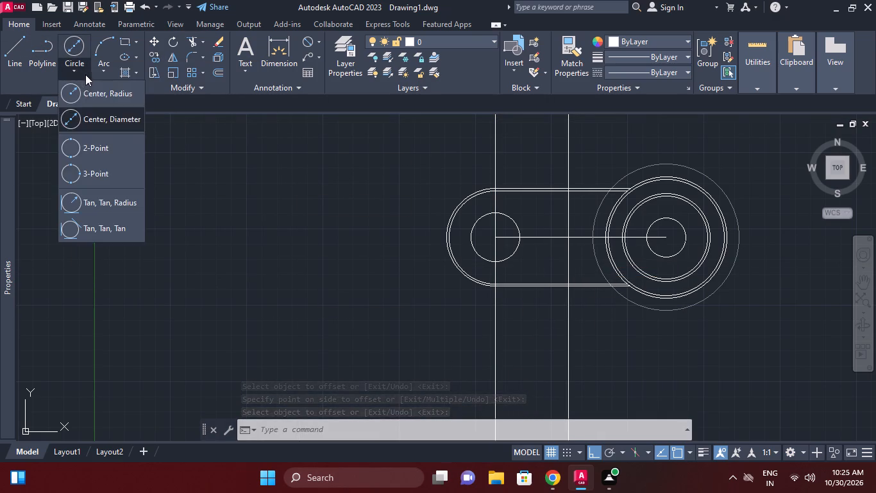
click(92, 92)
click(564, 235)
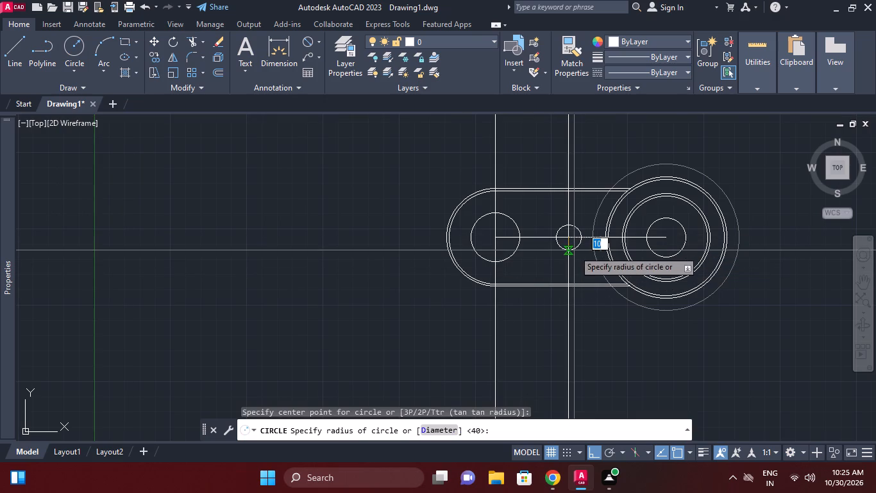
text(10)
key(Return)
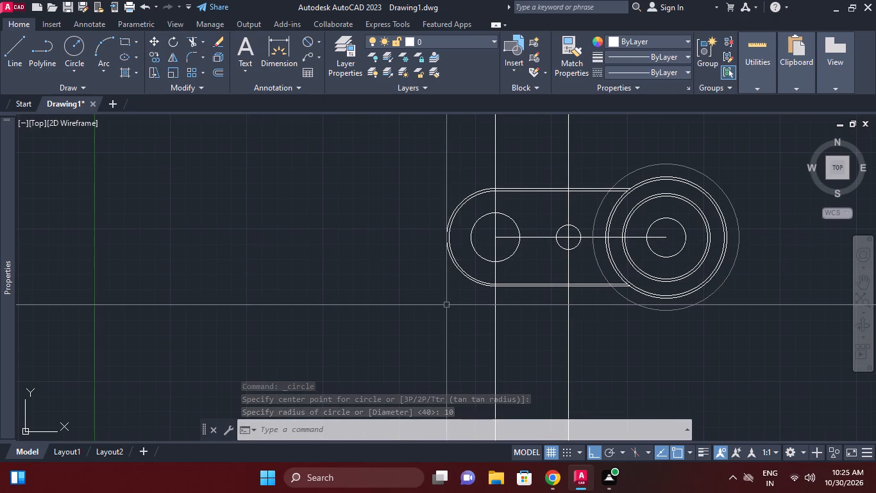
Erase the offset vertical construction line through the 10 mm radius circle.
scroll(543, 255, up, 1)
click(608, 388)
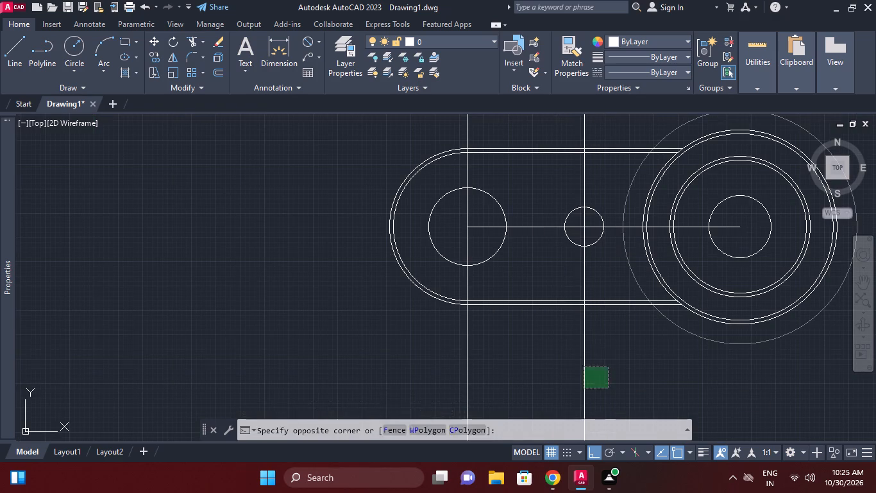
click(584, 367)
right_click(542, 351)
click(575, 104)
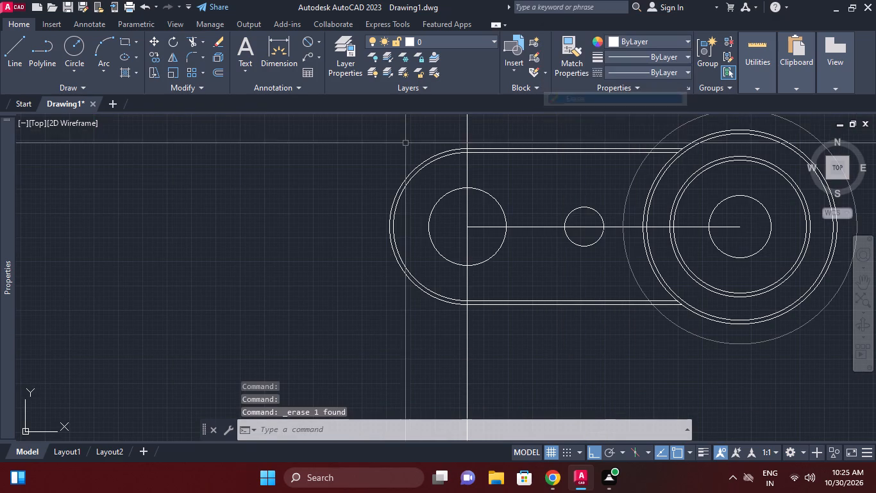
Draw two horizontal lines from the small circle's top and bottom quadrants leftward, ending inside the arm's left-end circle.
click(22, 41)
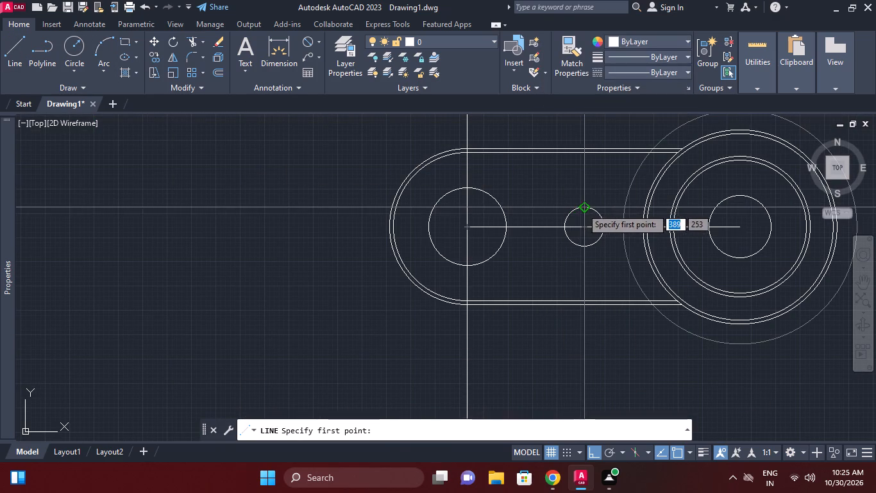
click(582, 208)
scroll(498, 213, up, 2)
click(471, 209)
right_click(471, 208)
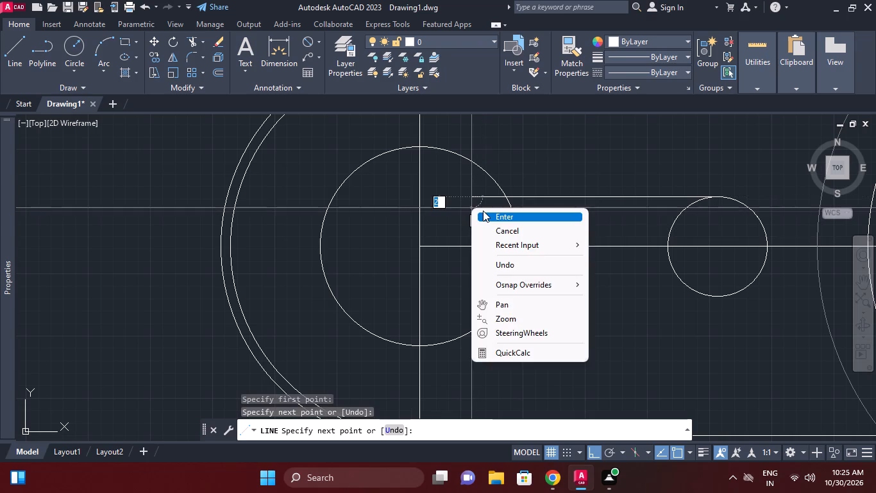
click(484, 211)
right_click(568, 248)
click(597, 220)
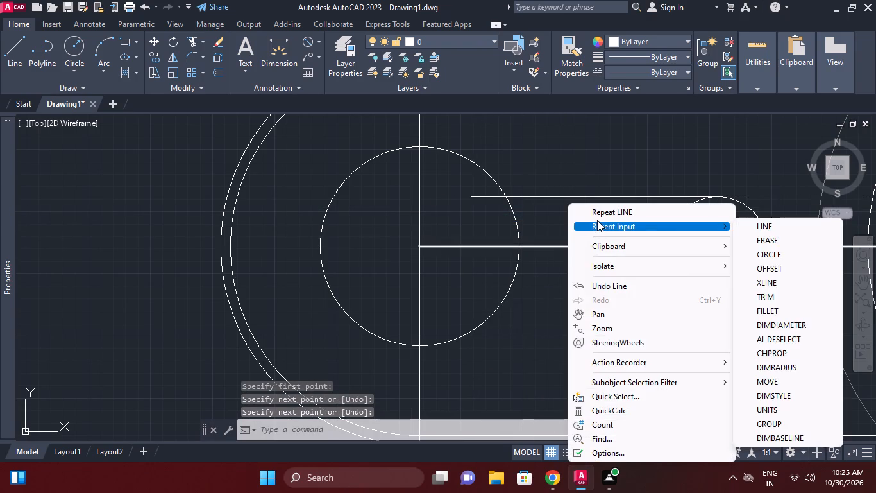
click(602, 212)
click(719, 297)
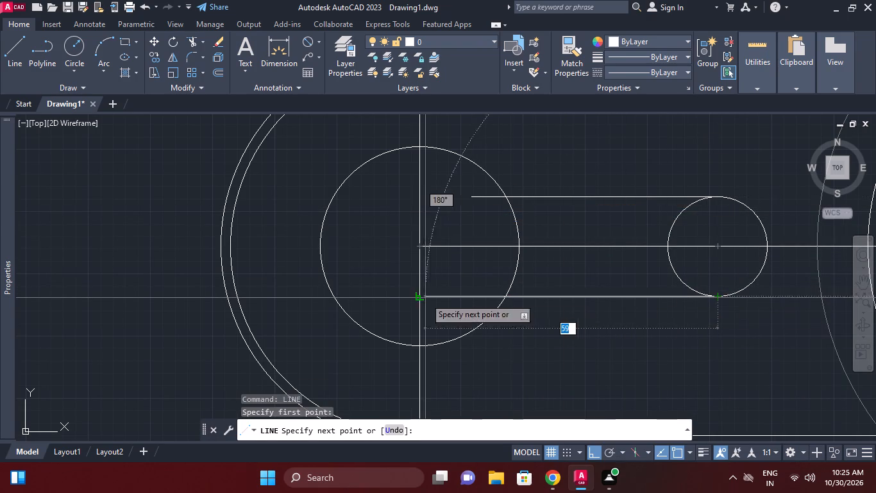
click(448, 302)
right_click(455, 297)
click(485, 300)
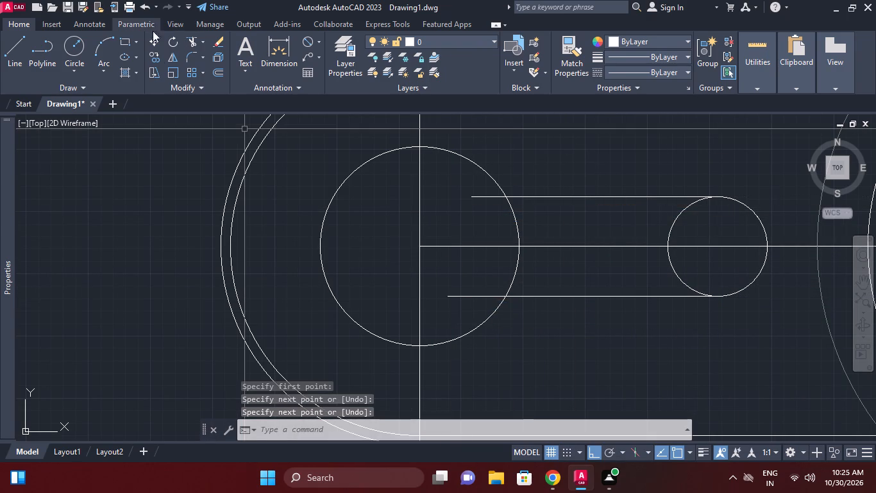
Trim the parts of the two slot lines inside the left-end circle, using all objects as cutting edges.
click(186, 41)
right_click(354, 196)
click(370, 200)
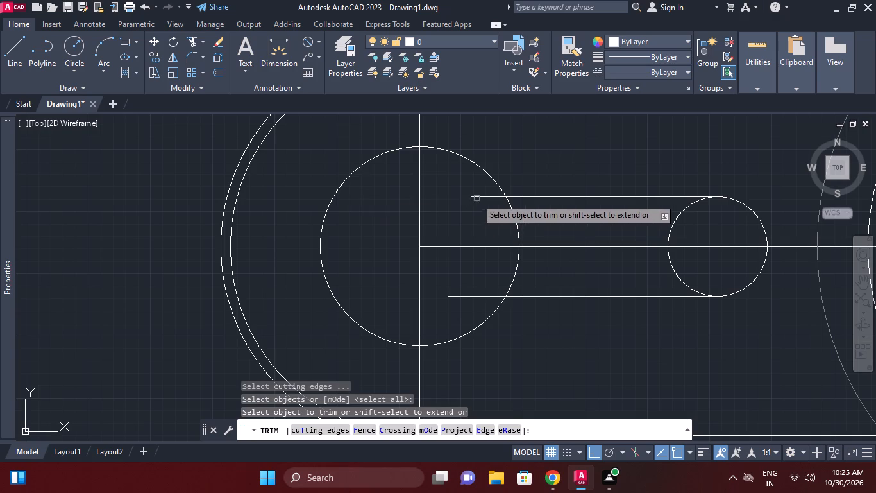
click(476, 198)
click(471, 295)
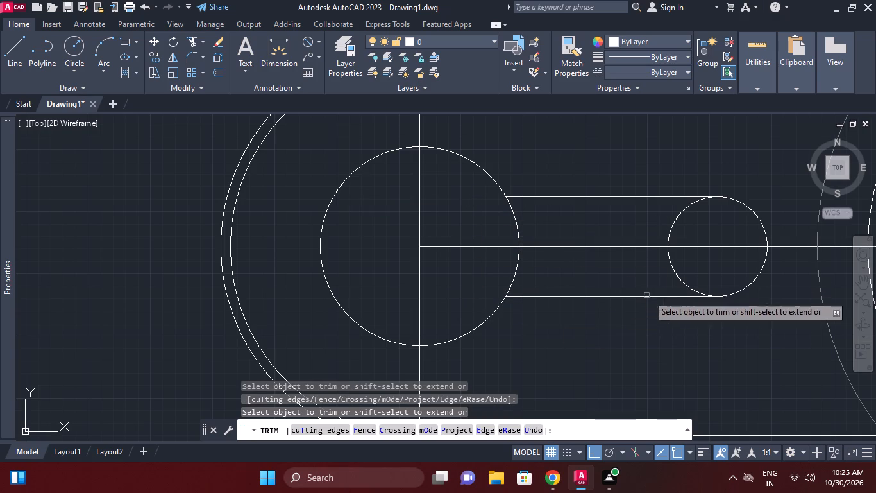
Trim the small circle's left half and the left-end circle's arc between the slot lines to form a keyhole outline.
click(683, 267)
click(672, 265)
click(683, 230)
click(656, 217)
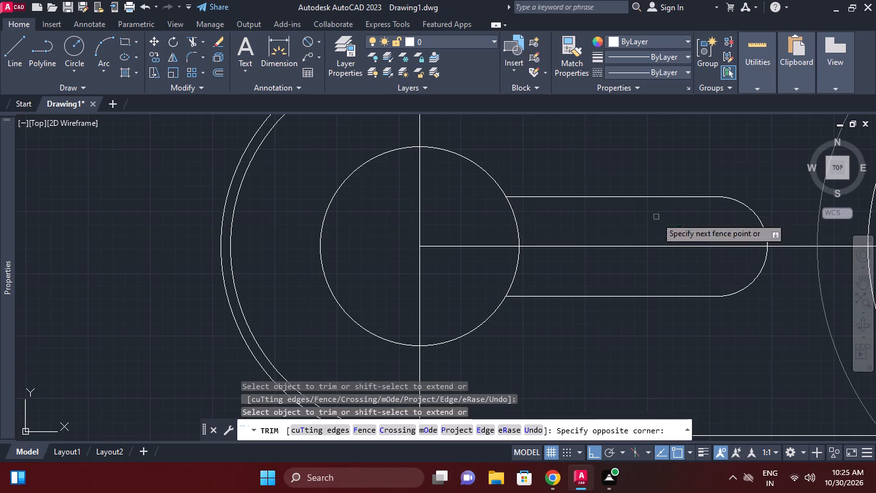
click(535, 227)
click(498, 221)
click(523, 269)
click(507, 263)
right_click(567, 263)
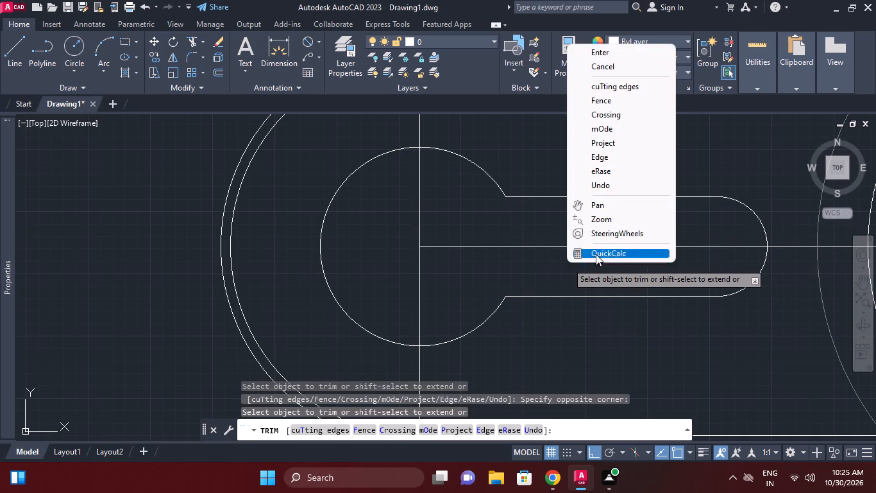
click(618, 55)
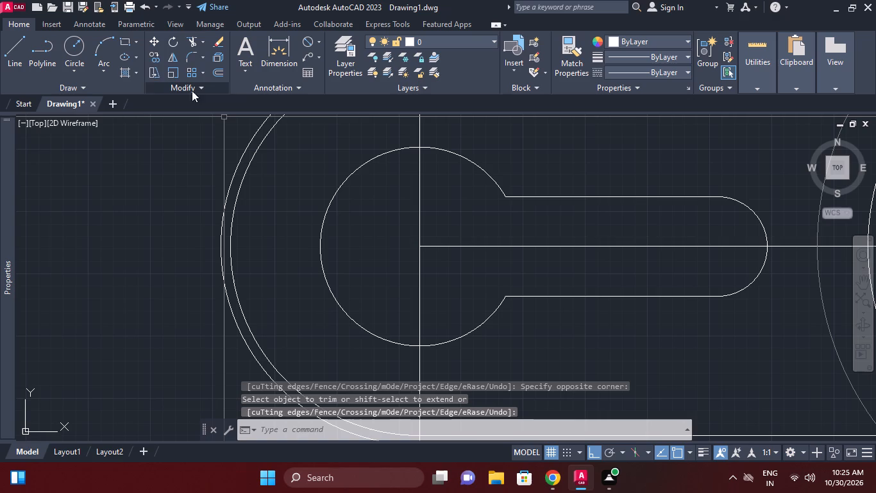
Fillet the keyhole's upper corner between the large arc and the upper slot line with a 4 mm radius.
click(185, 55)
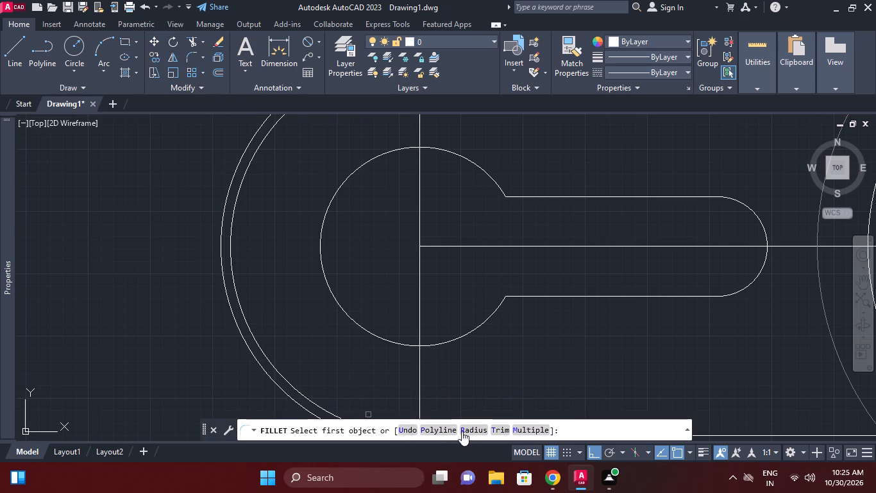
click(462, 431)
key(4)
key(Return)
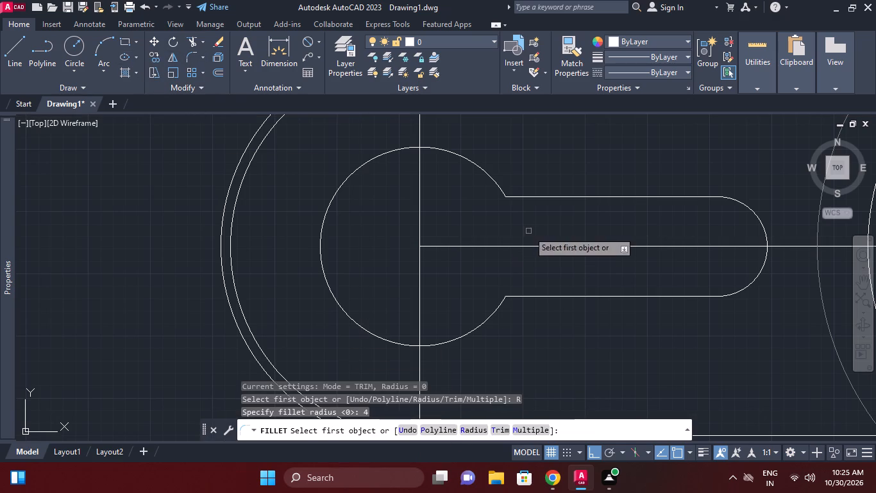
click(494, 184)
click(530, 197)
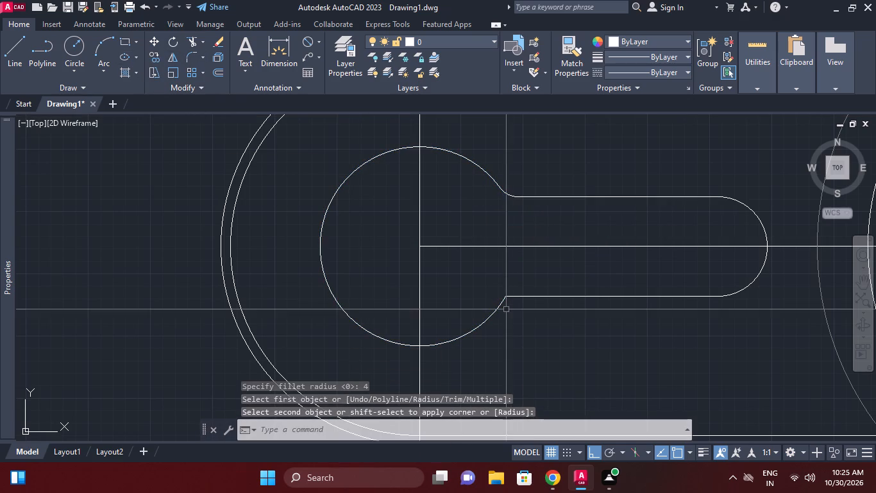
Fillet the keyhole's lower corner between the large arc and the lower slot line with a 4 mm radius.
right_click(506, 309)
click(574, 62)
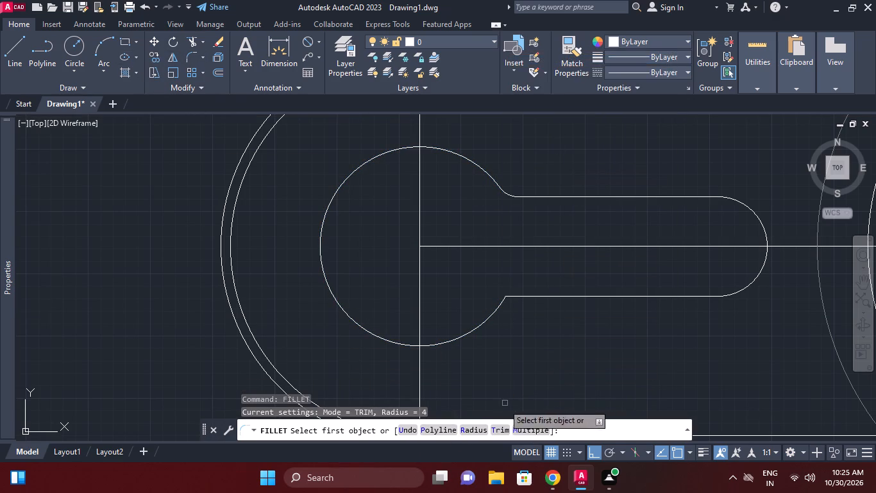
click(473, 429)
right_click(537, 337)
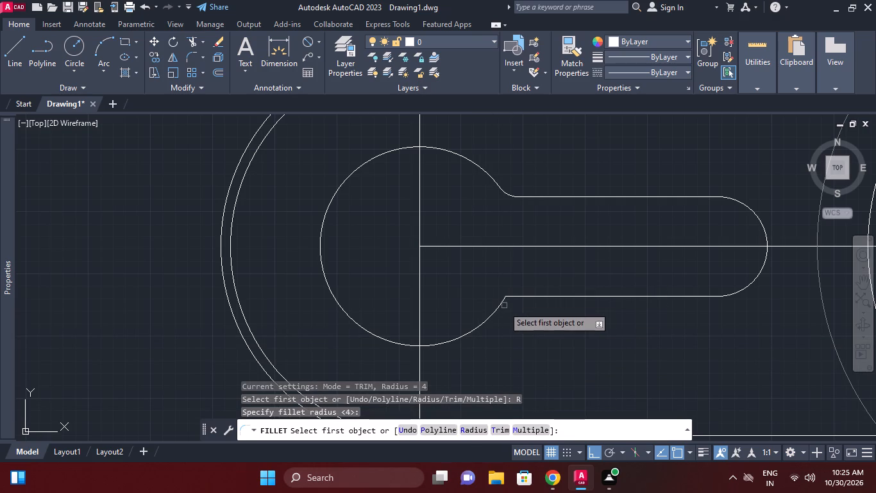
click(497, 308)
click(528, 297)
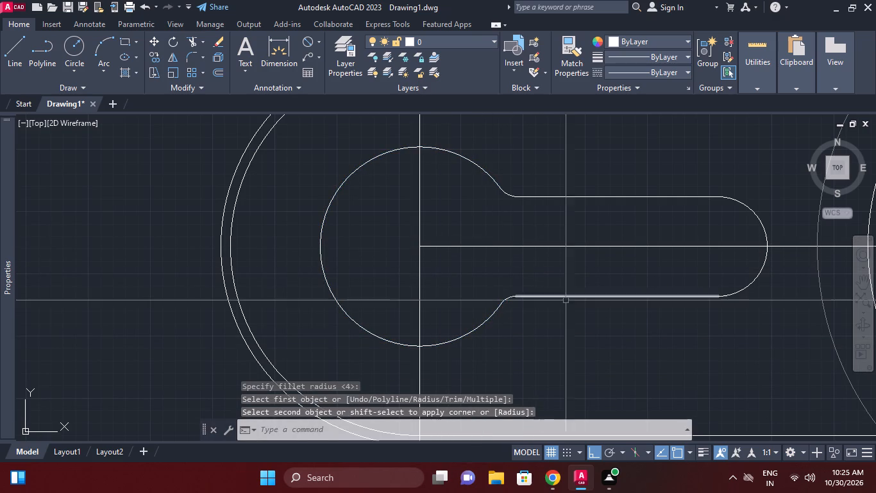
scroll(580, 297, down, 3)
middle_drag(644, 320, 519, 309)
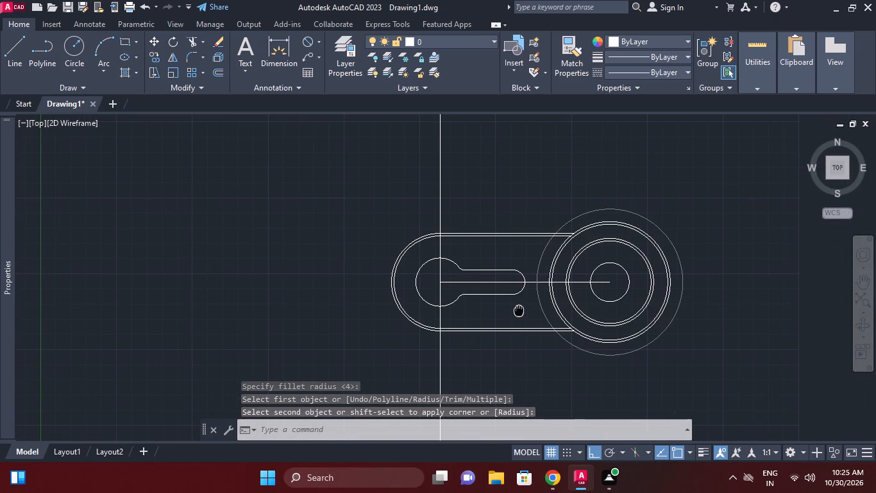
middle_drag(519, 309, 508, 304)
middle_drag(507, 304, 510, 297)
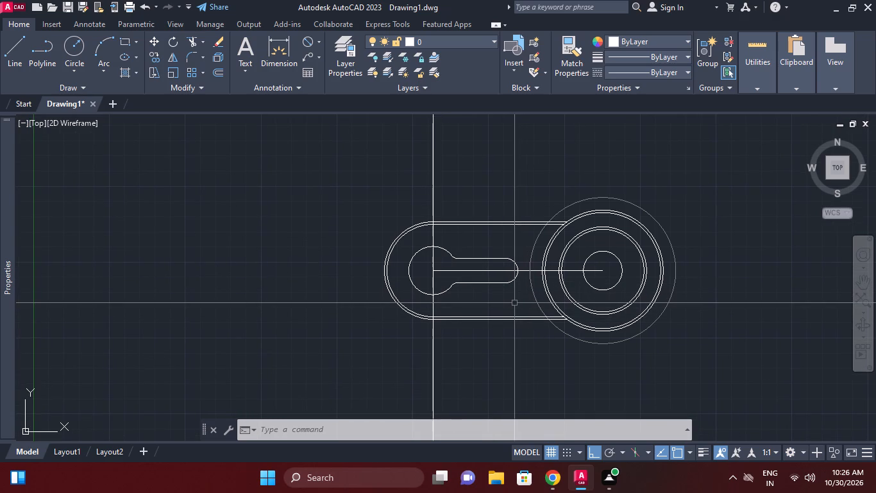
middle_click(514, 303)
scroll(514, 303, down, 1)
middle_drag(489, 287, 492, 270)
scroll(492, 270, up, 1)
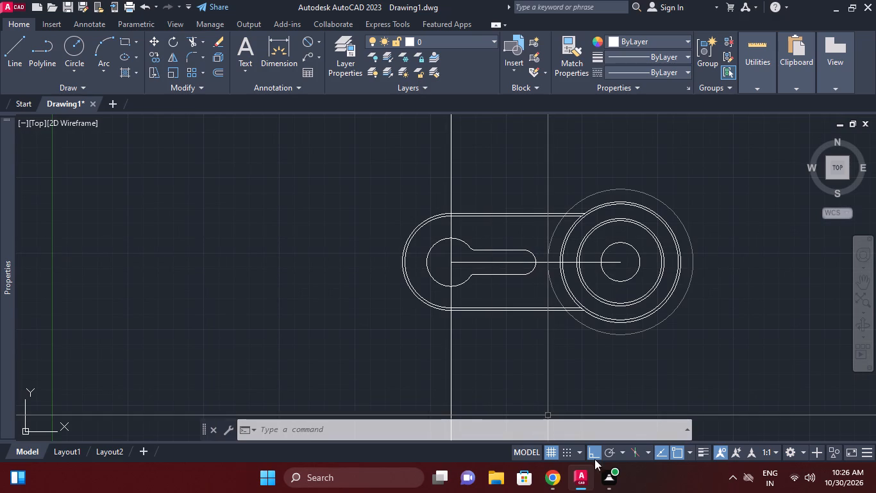
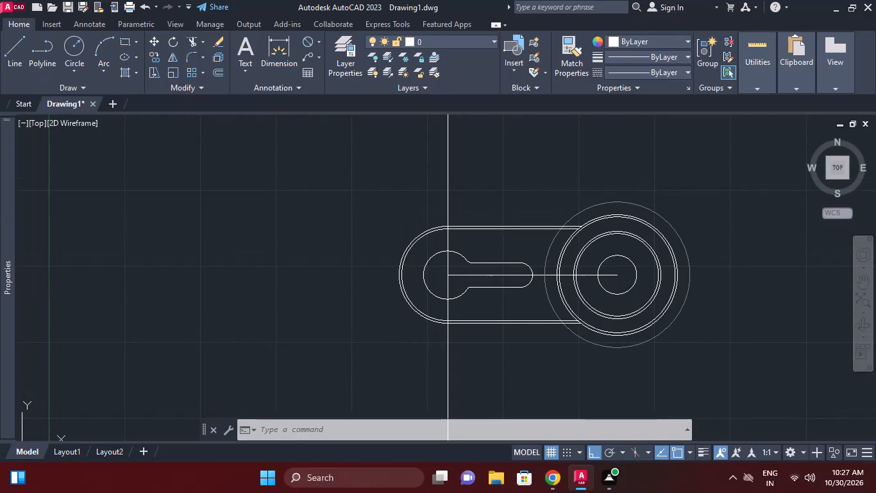
Draw a circle of 80 mm radius centred on the left-end centre of the keyhole.
text(c)
key(space)
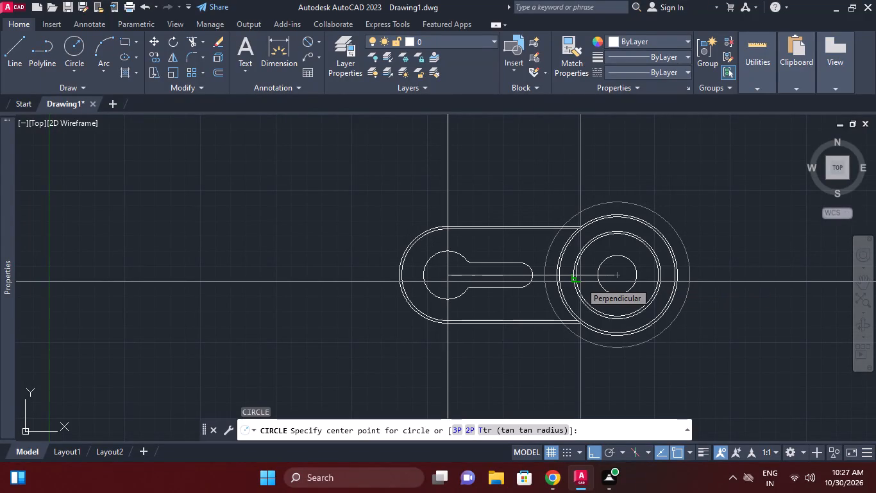
middle_drag(614, 246, 614, 266)
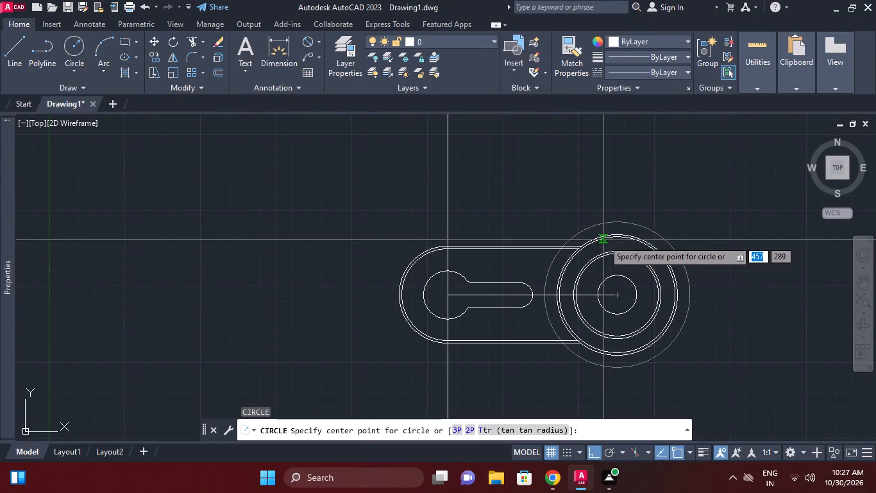
middle_drag(503, 281, 529, 270)
scroll(525, 272, up, 1)
click(441, 291)
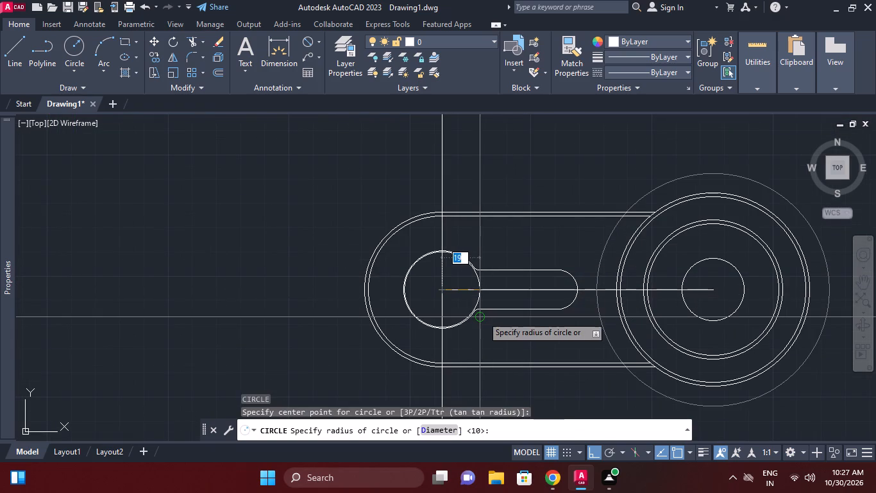
text(80)
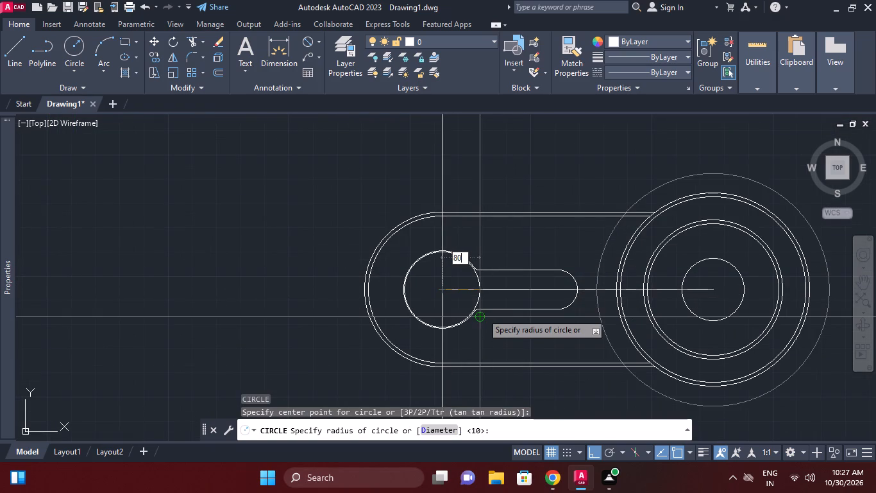
key(Return)
middle_drag(497, 303, 453, 290)
scroll(497, 303, down, 1)
Draw a circle of 80 mm radius centred on the right-end rings' centre.
key(Return)
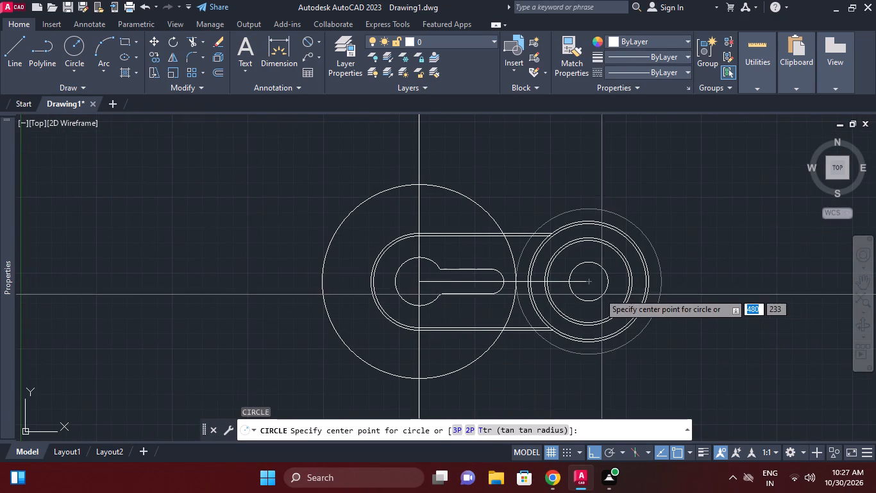
click(588, 284)
text(80)
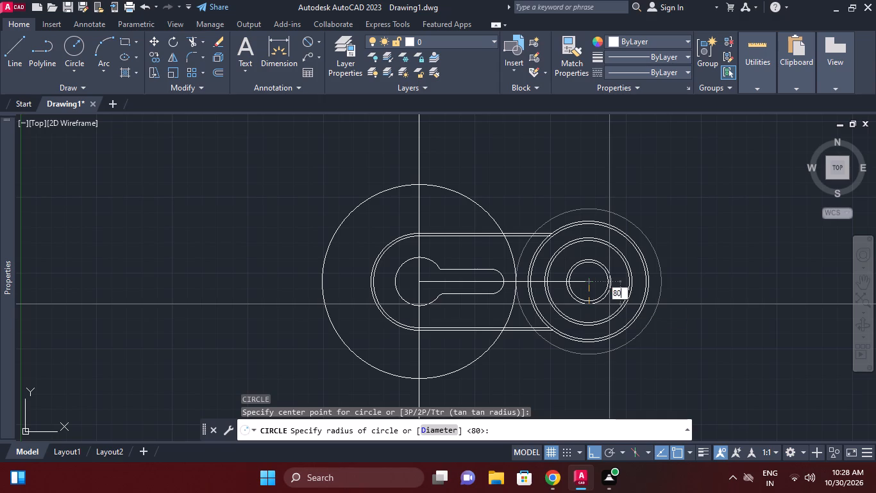
key(Return)
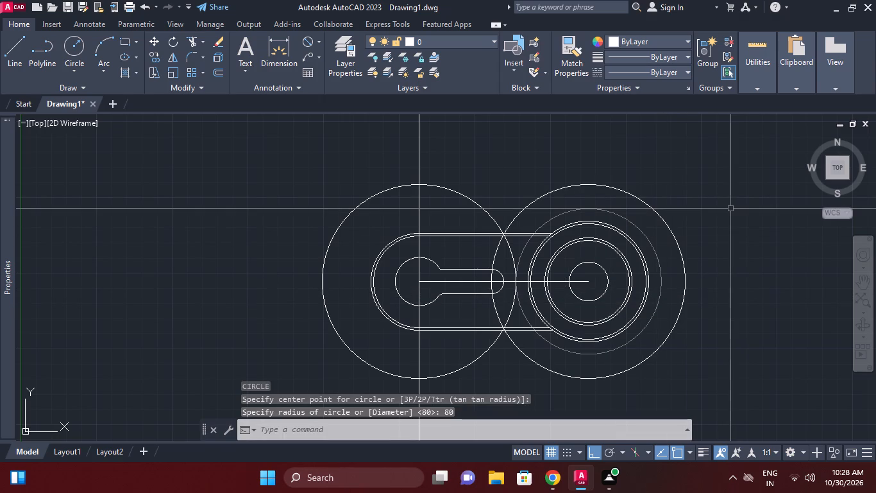
Draw a horizontal line from the left 80 mm circle's top quadrant to beyond the right 80 mm circle.
key(l)
key(space)
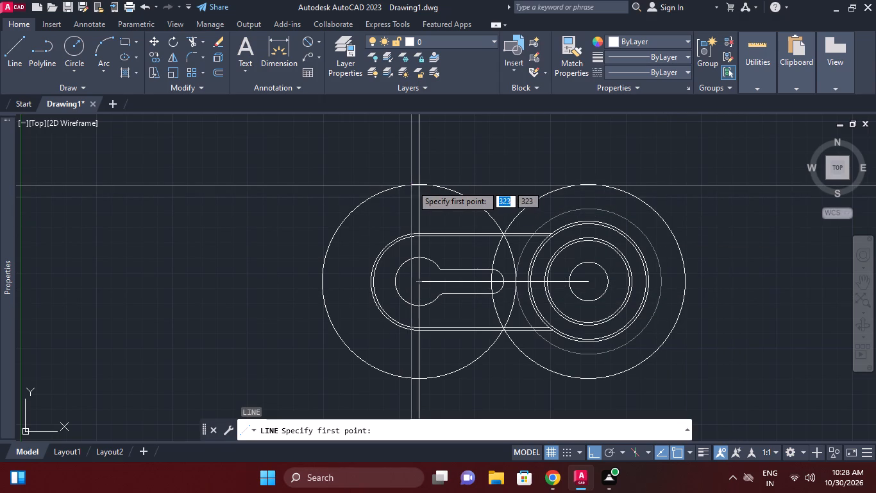
click(419, 184)
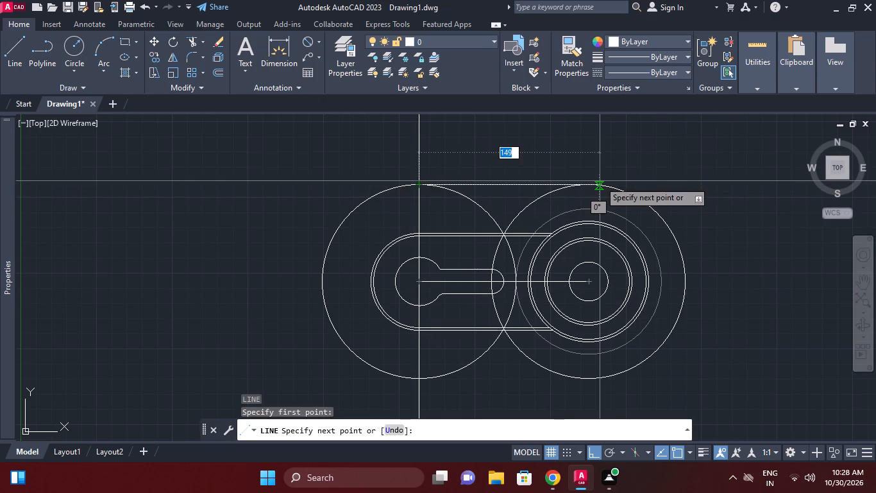
click(690, 181)
right_click(712, 214)
click(755, 221)
Draw a horizontal line from the left 80 mm circle's bottom quadrant to beyond the right 80 mm circle.
right_click(728, 207)
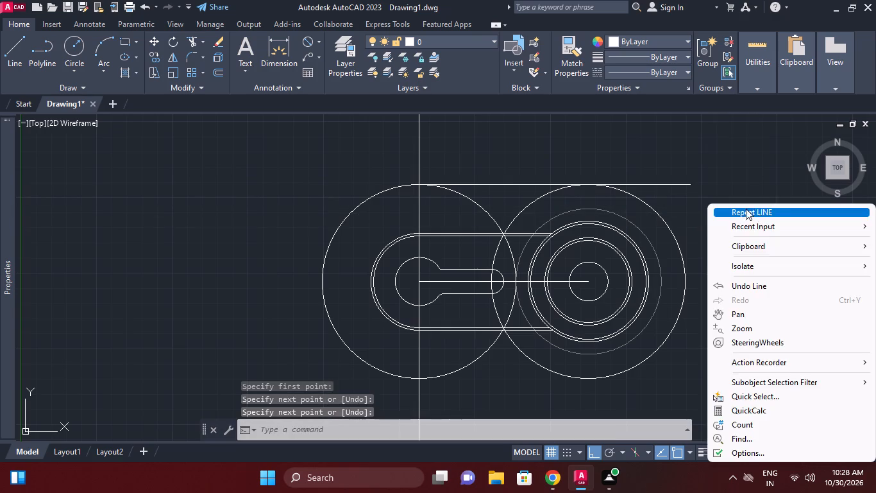
click(755, 209)
middle_drag(471, 357, 488, 287)
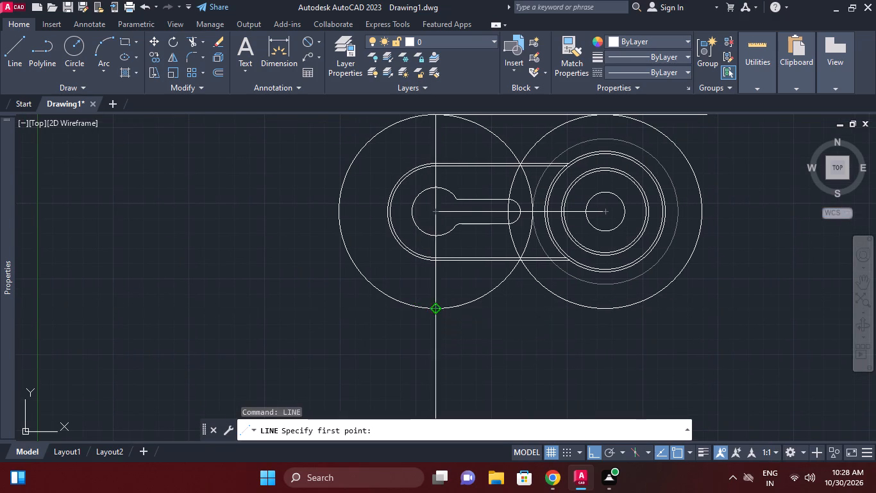
click(439, 313)
click(762, 331)
right_click(749, 301)
click(773, 306)
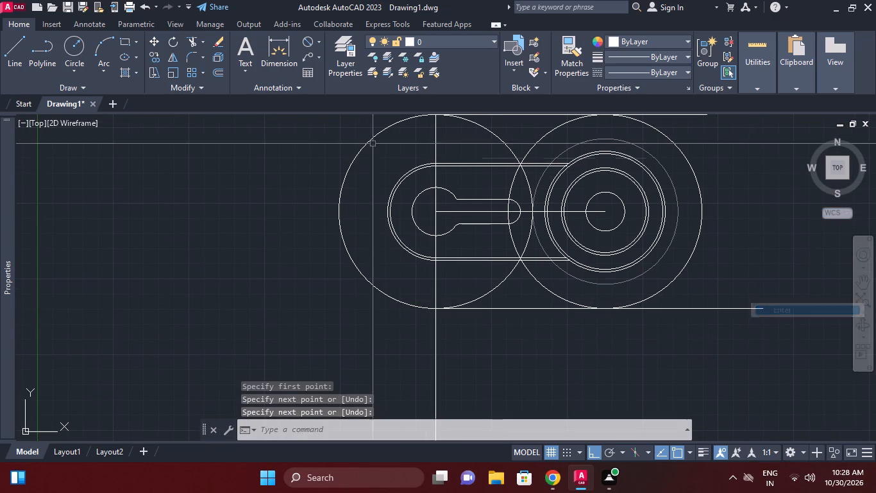
Trim the two tangent lines' overhangs past the right 80 mm circle, using all objects as cutting edges.
click(194, 40)
right_click(258, 216)
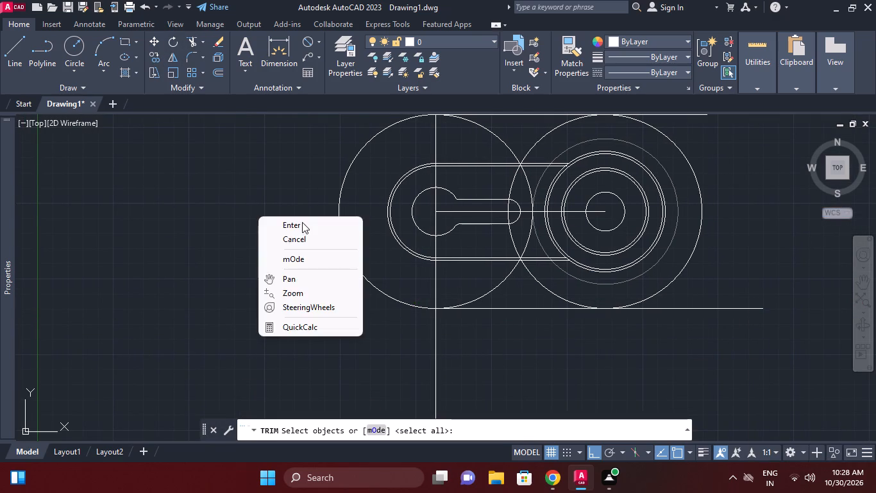
click(302, 223)
click(697, 321)
click(690, 298)
middle_drag(716, 250, 731, 316)
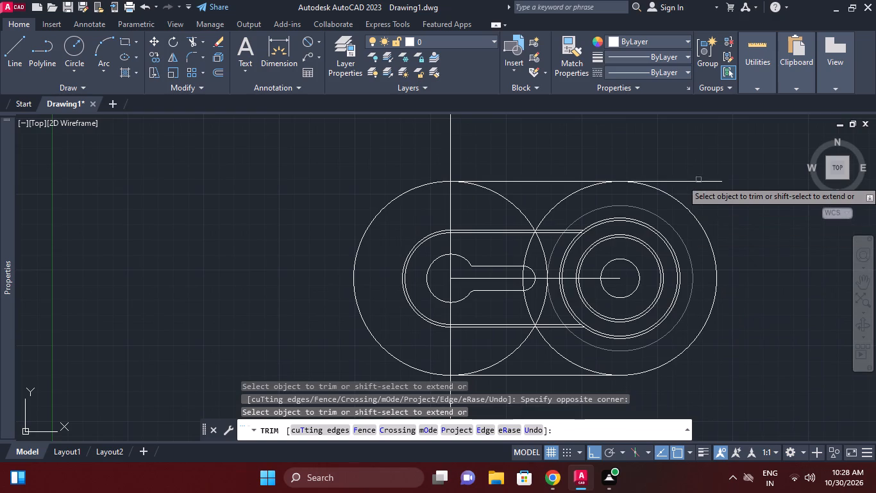
click(690, 180)
Trim the upper inner arcs of both 80 mm circles, including the short pieces crossing the arm's double upper edge.
scroll(570, 189, up, 1)
click(589, 202)
click(537, 192)
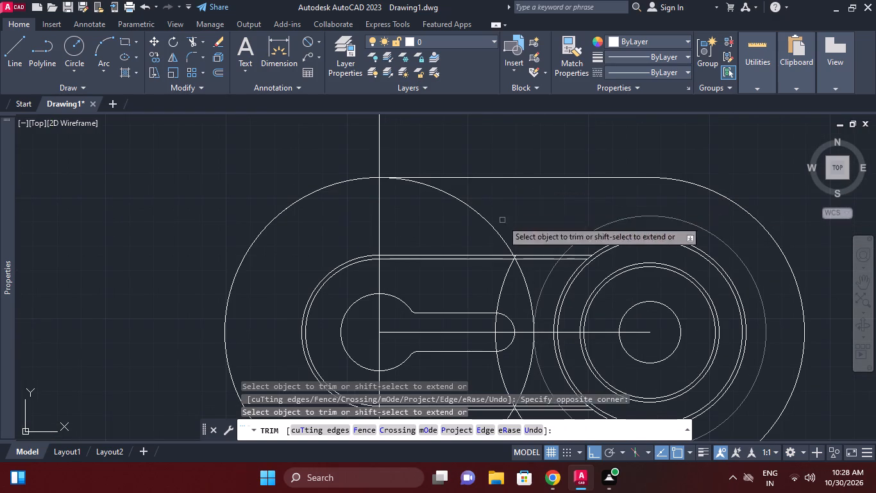
click(502, 220)
click(476, 229)
scroll(509, 258, up, 5)
click(565, 239)
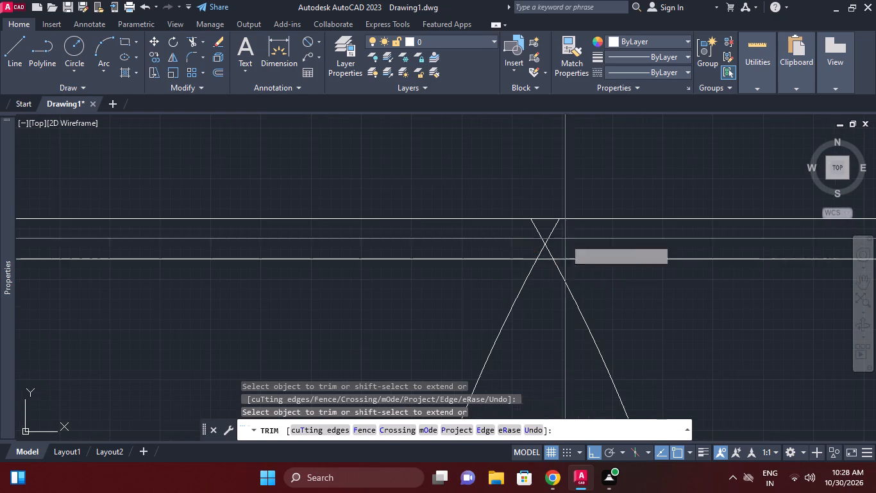
click(514, 235)
click(557, 246)
click(540, 248)
click(572, 288)
click(460, 297)
scroll(462, 297, down, 3)
middle_drag(464, 293, 469, 272)
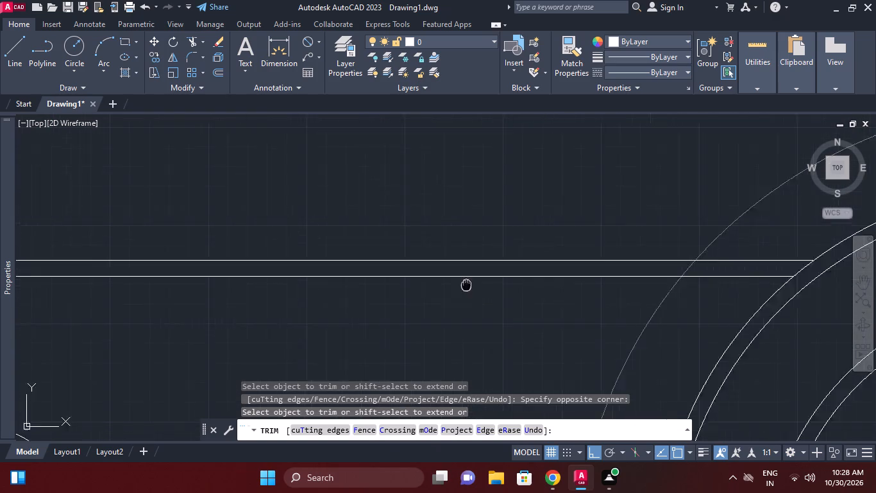
middle_drag(469, 272, 474, 264)
Trim the remaining lower inner arcs of both 80 mm circles to leave a clean outer slot-shaped outline.
middle_drag(505, 305, 523, 212)
scroll(524, 212, down, 1)
middle_drag(514, 261, 514, 236)
scroll(514, 257, down, 2)
middle_drag(515, 297, 528, 239)
scroll(521, 245, up, 2)
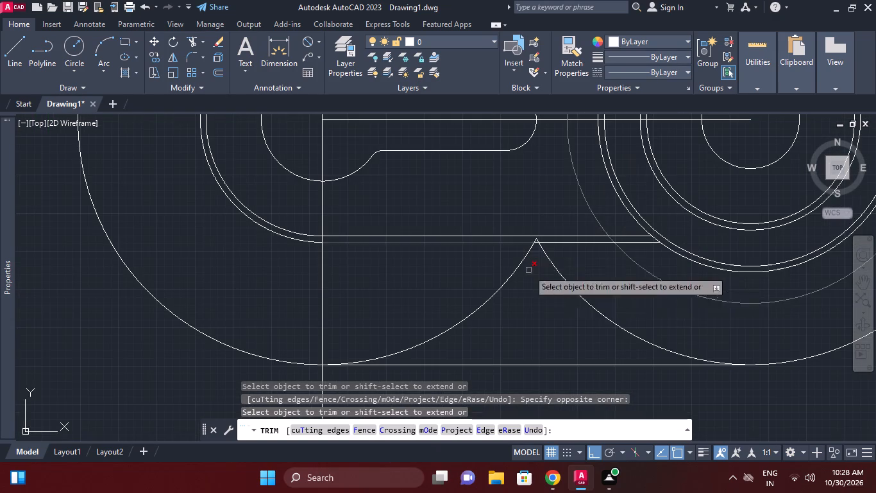
click(568, 271)
click(492, 271)
scroll(541, 240, up, 3)
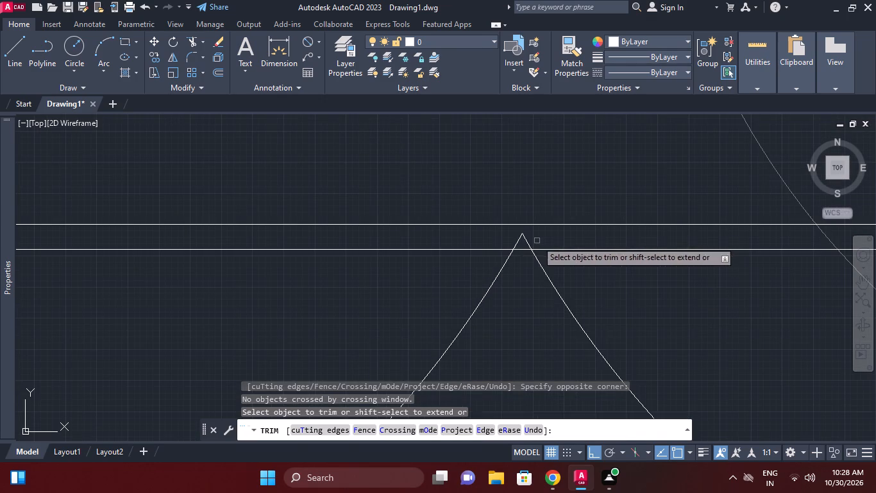
click(541, 235)
click(497, 234)
scroll(522, 238, down, 1)
click(574, 279)
click(394, 300)
scroll(404, 298, down, 3)
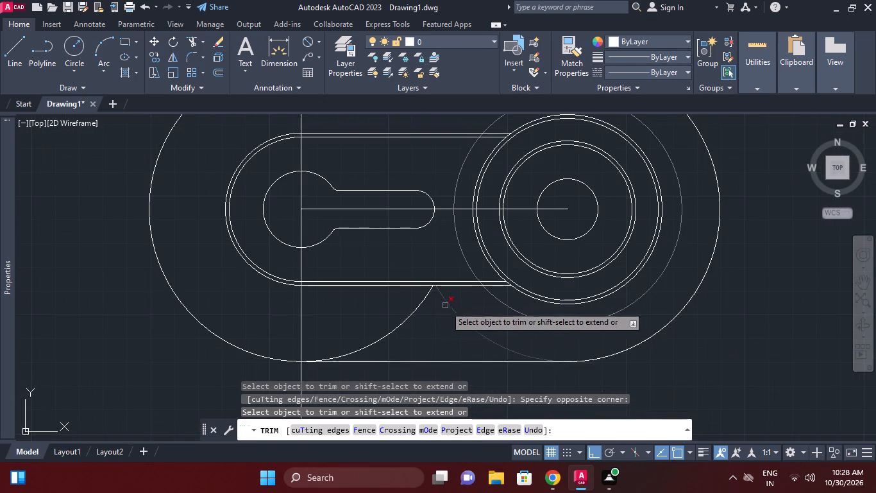
click(419, 309)
click(400, 298)
click(459, 318)
scroll(466, 309, down, 2)
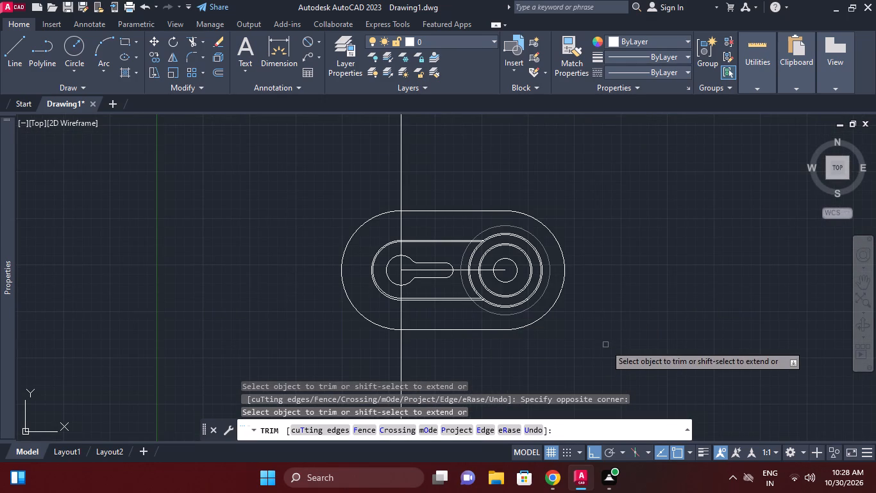
middle_drag(605, 345, 619, 320)
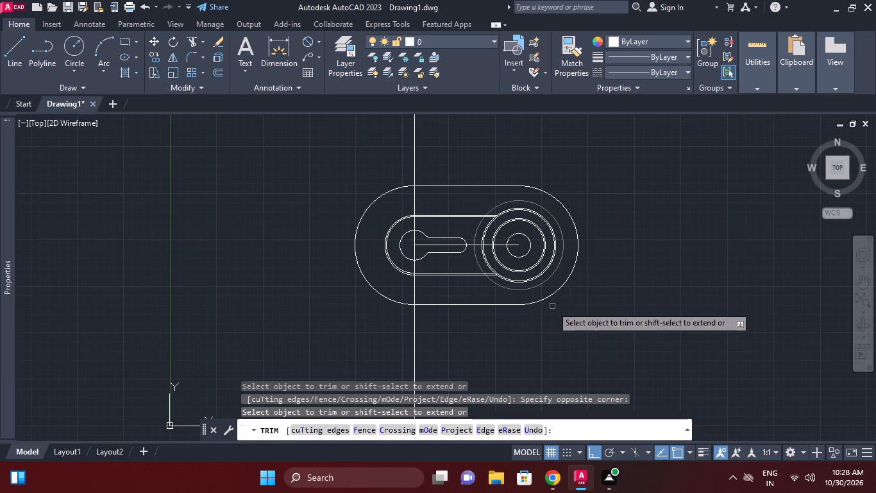
scroll(552, 304, up, 1)
key(Escape)
Draw a circle of 60 mm radius centred on the left-end centre of the keyhole.
middle_drag(391, 272, 466, 340)
key(c)
key(space)
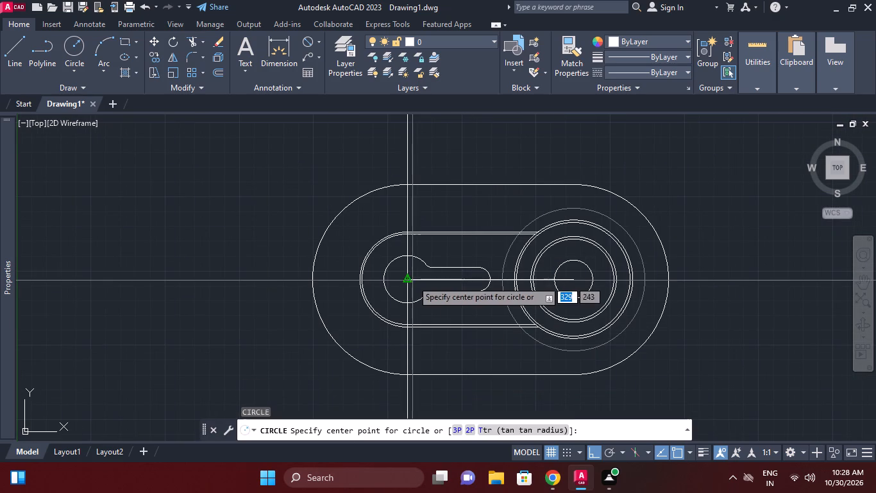
click(407, 278)
text(60)
key(Return)
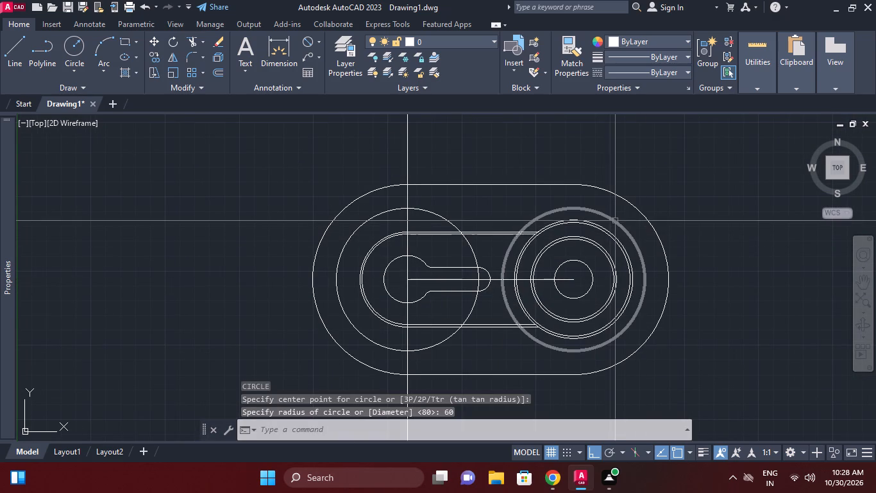
Match the properties of the right end's thin outer circle onto the left 60 mm radius circle.
click(615, 220)
click(572, 74)
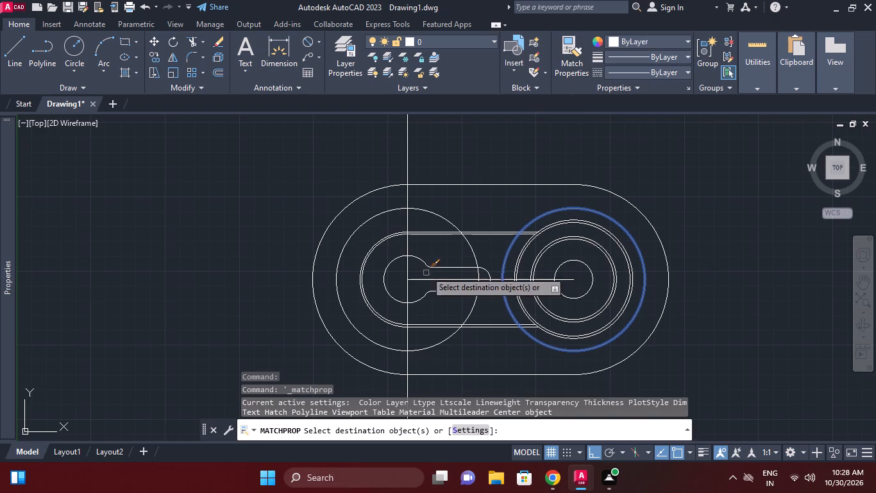
click(446, 225)
click(444, 216)
right_click(444, 216)
click(473, 219)
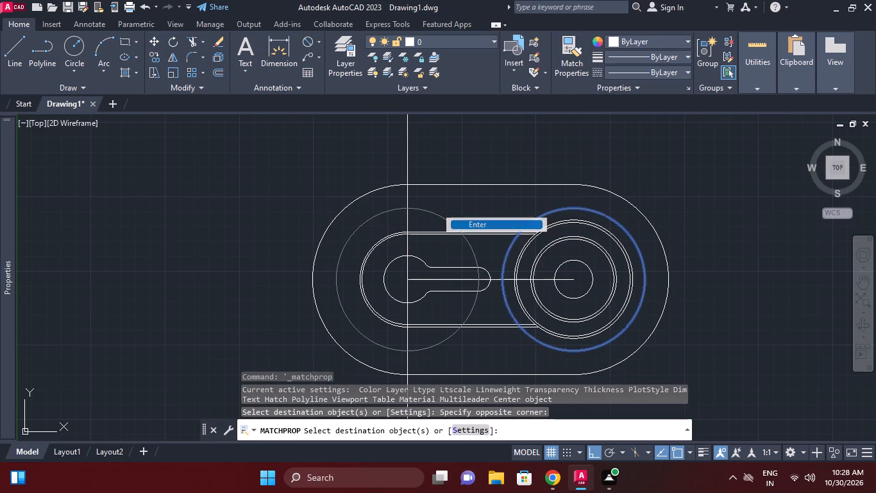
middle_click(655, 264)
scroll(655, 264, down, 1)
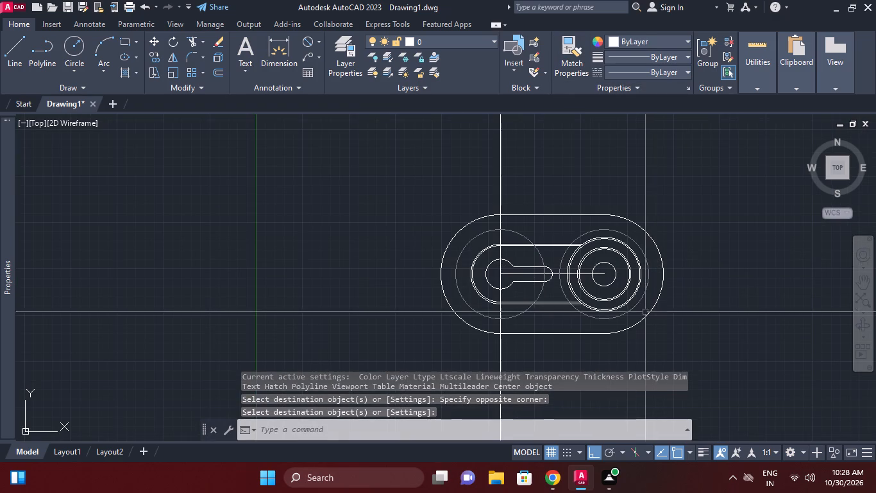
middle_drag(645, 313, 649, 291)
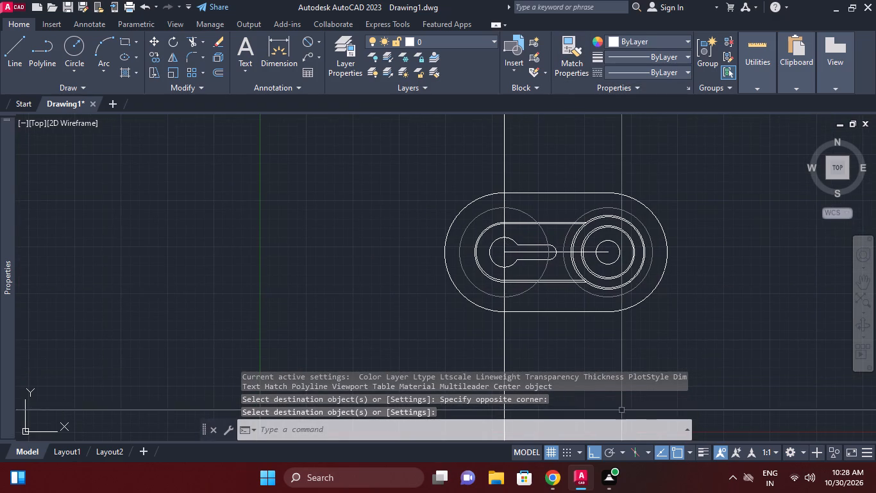
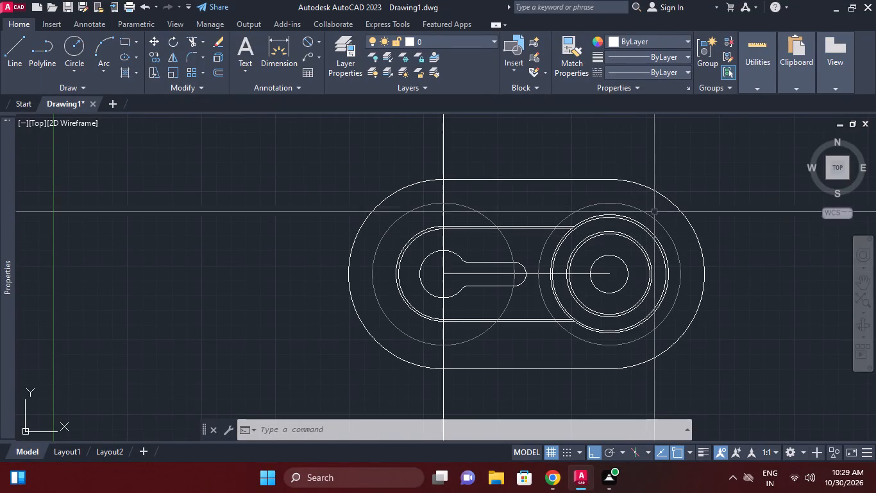
Copy the vertical centre line from the keyhole's left-end centre to the centre of the right-end rings.
click(466, 143)
click(357, 146)
right_click(357, 146)
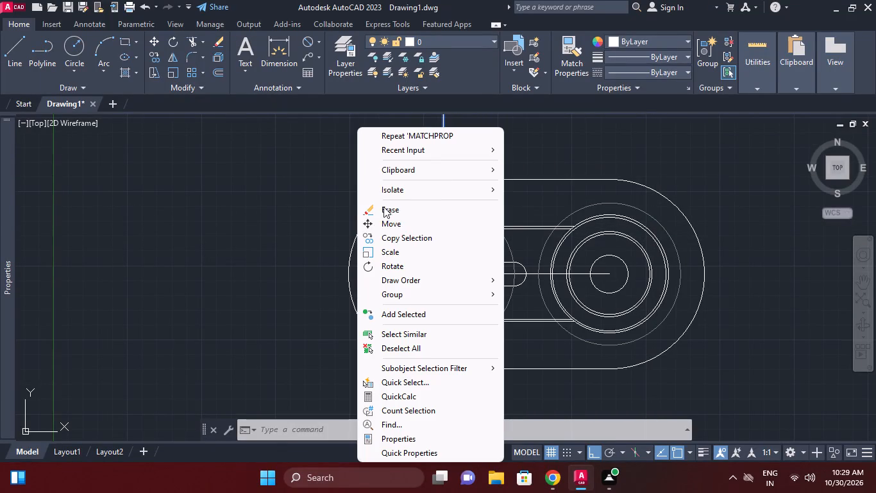
click(391, 233)
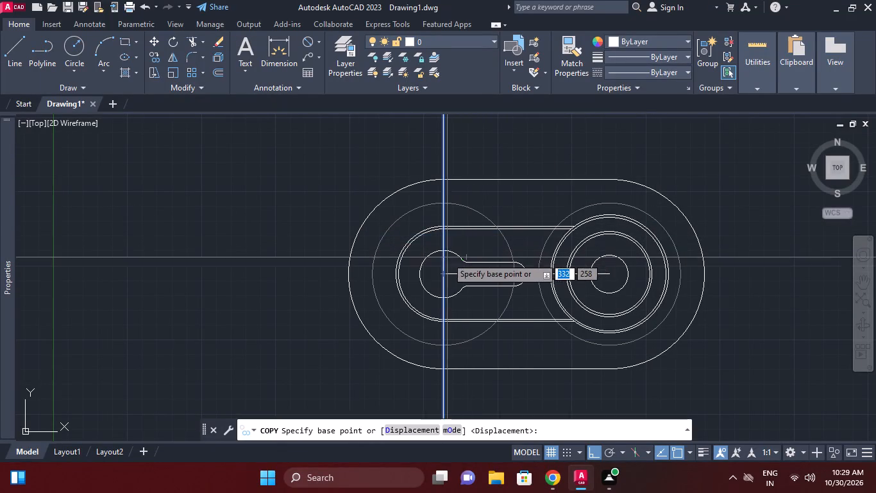
click(443, 274)
click(608, 276)
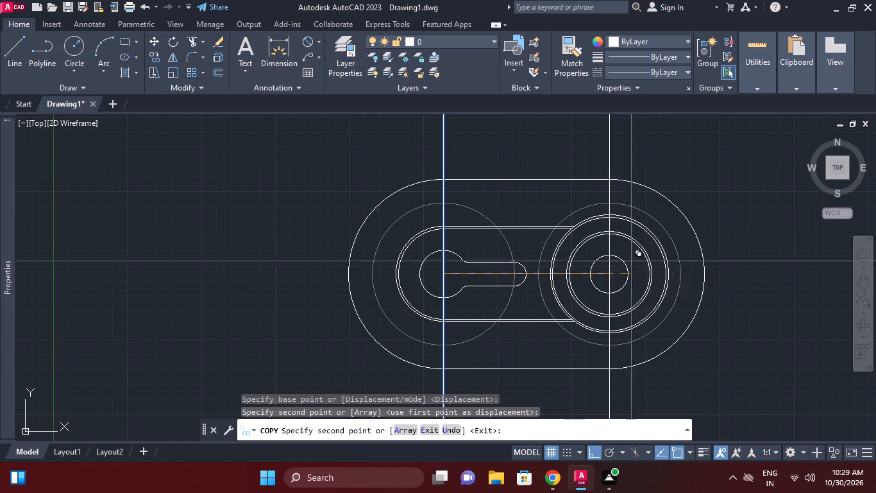
right_click(680, 188)
click(709, 200)
Draw a circle of 10 mm diameter in the empty space right of the outer outline.
middle_drag(709, 203, 666, 239)
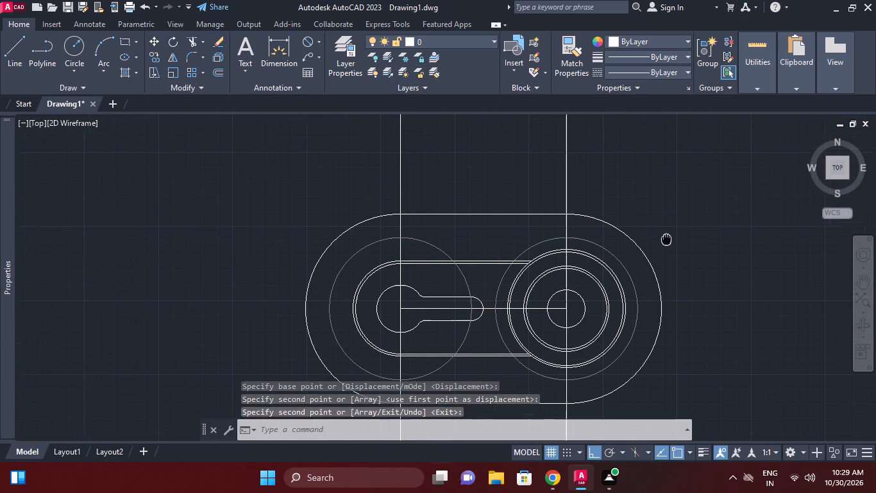
middle_drag(666, 239, 666, 239)
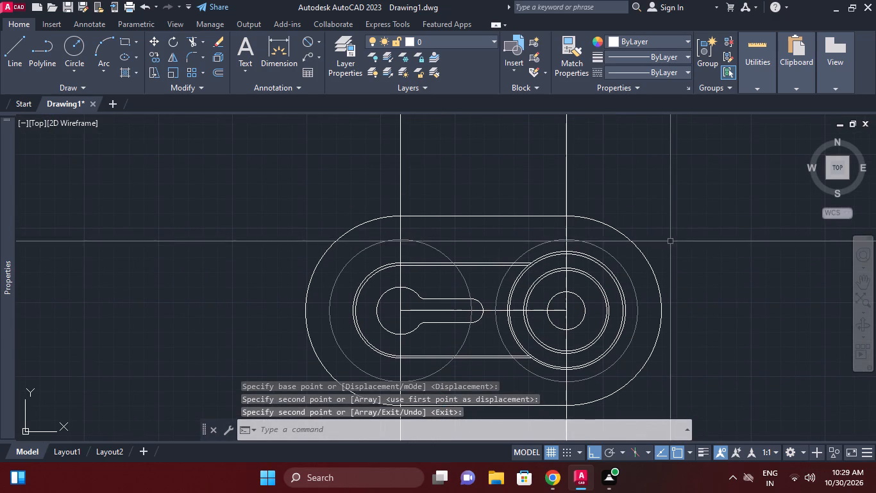
middle_drag(704, 306, 711, 297)
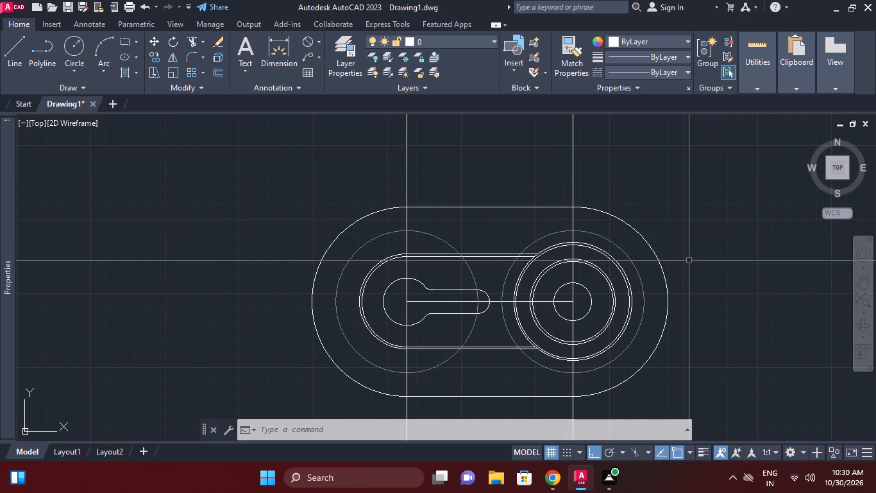
scroll(690, 336, up, 1)
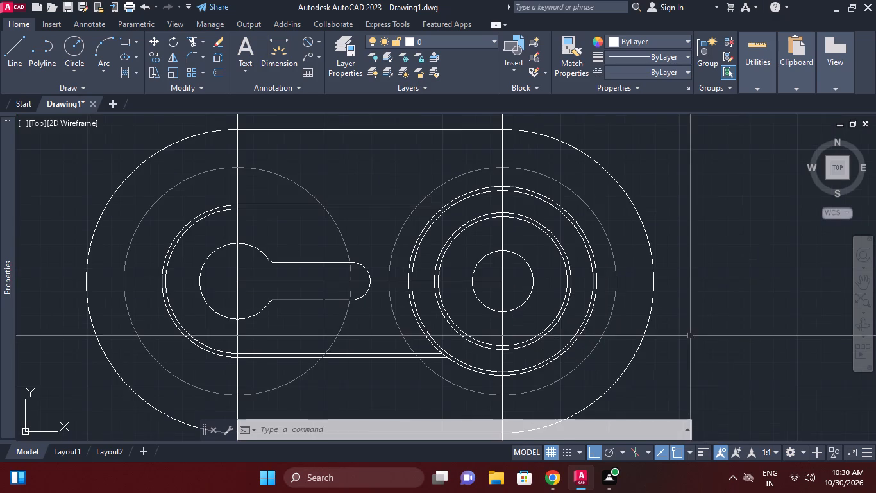
key(c)
key(space)
click(733, 273)
text(d)
key(space)
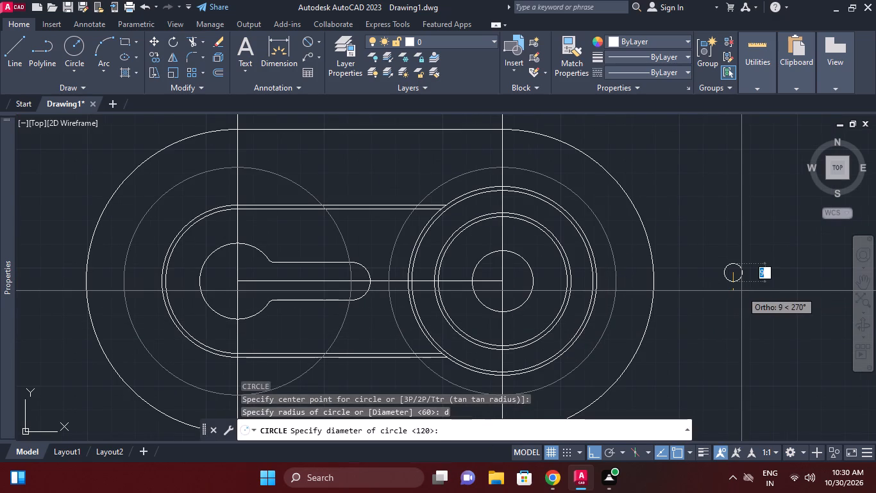
text(10)
key(Return)
Draw a circle of 16 mm diameter concentric with the small 10 mm circle.
key(Return)
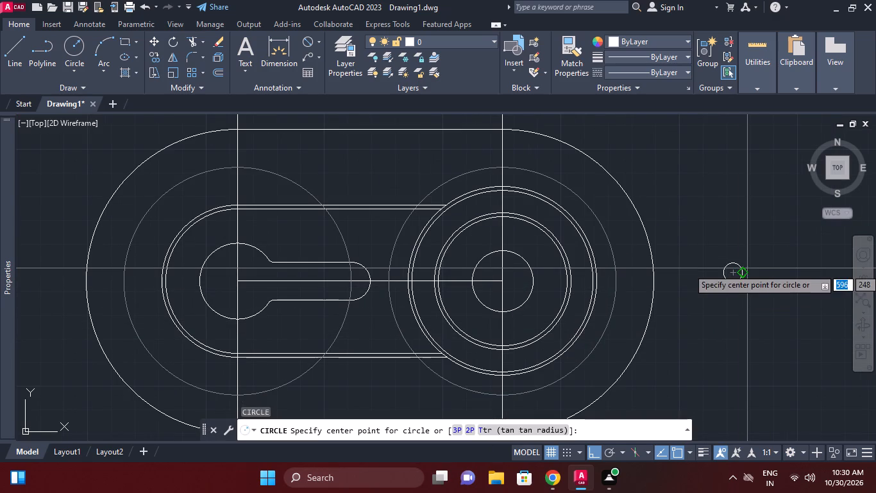
click(737, 272)
text(d)
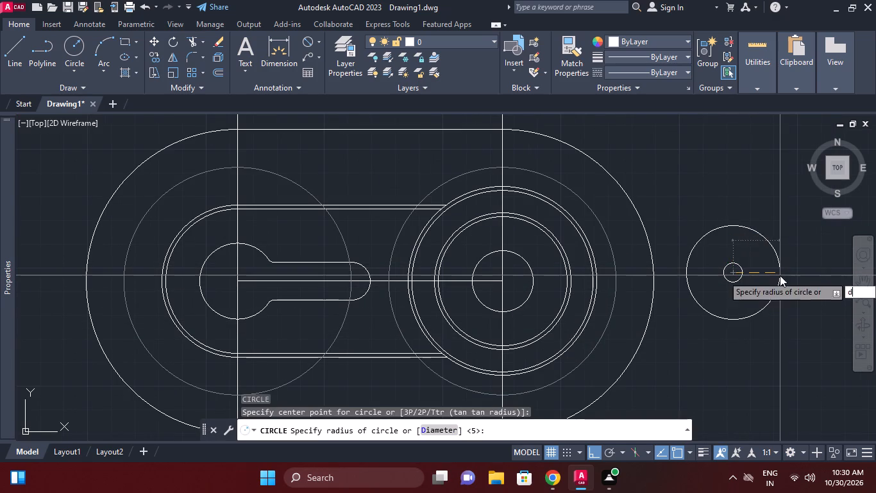
key(space)
key(1)
key(6)
key(Return)
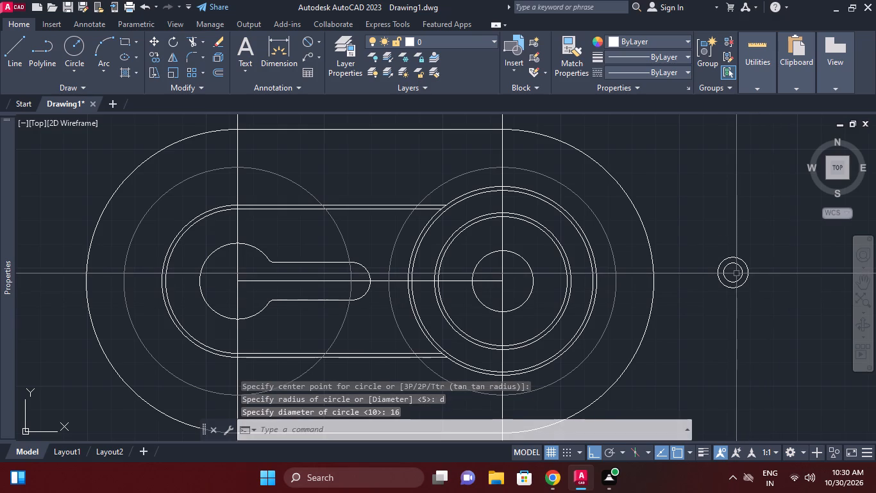
Copy the 10 mm circle by its centre to the upper and lower crossings of the right thin circle and its vertical line.
scroll(737, 297, up, 1)
click(746, 308)
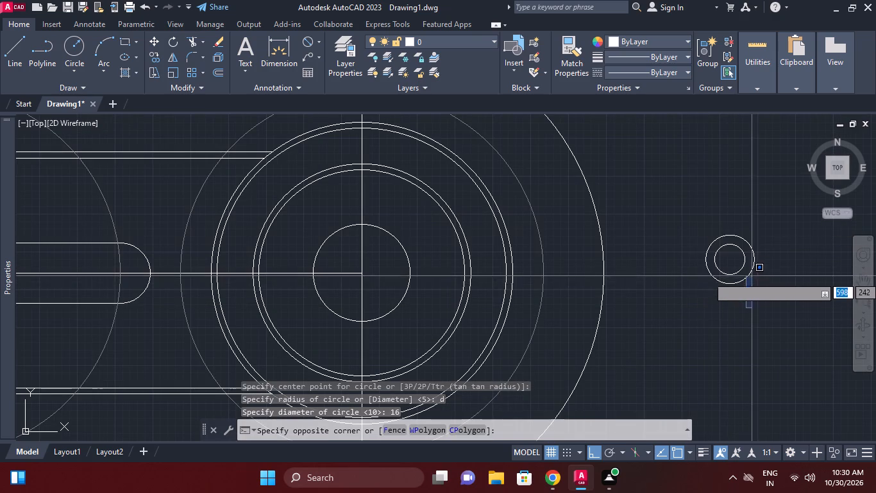
click(778, 290)
click(745, 254)
right_click(738, 206)
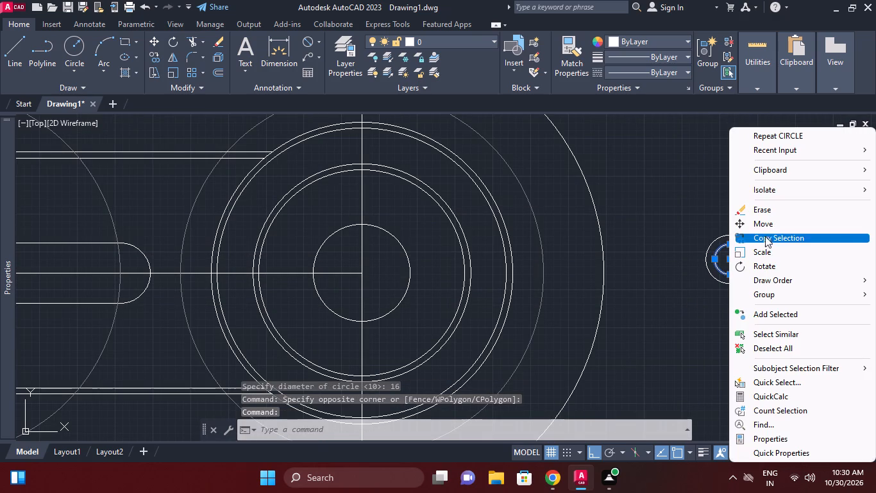
click(762, 237)
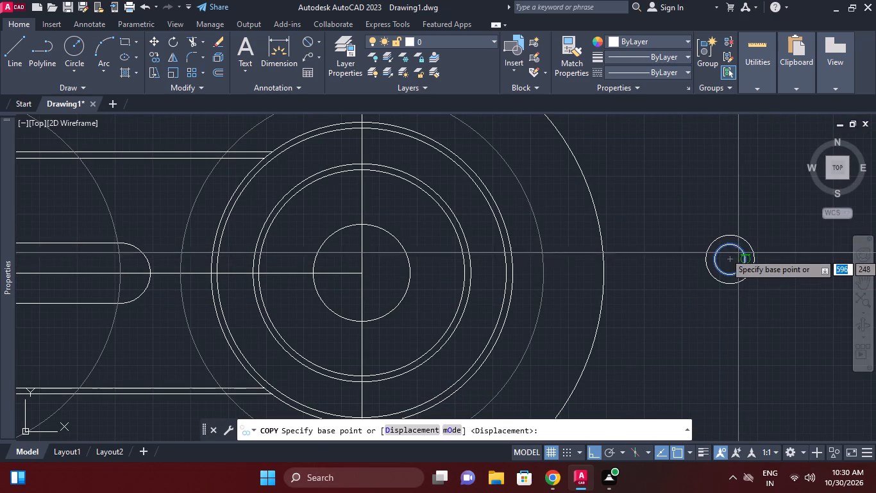
click(729, 257)
middle_drag(634, 242, 732, 283)
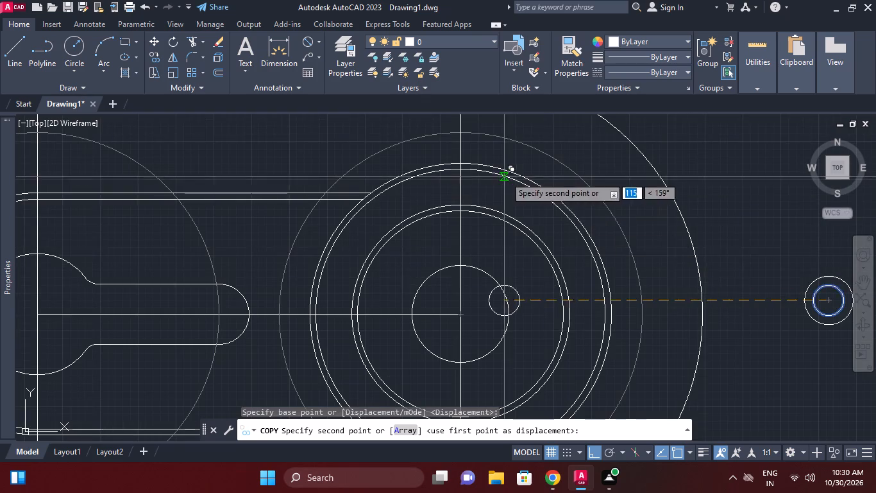
middle_drag(511, 188, 580, 259)
click(526, 204)
scroll(601, 214, down, 2)
middle_drag(603, 206, 606, 194)
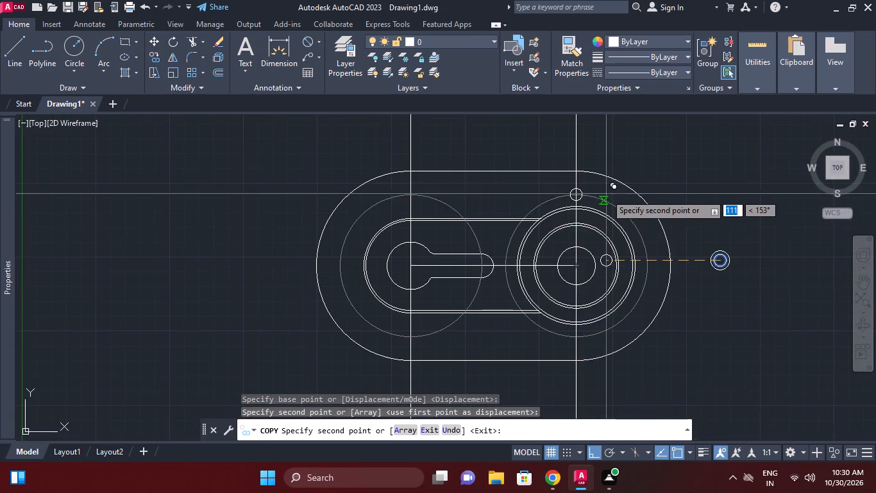
middle_drag(605, 224, 612, 184)
scroll(594, 295, up, 2)
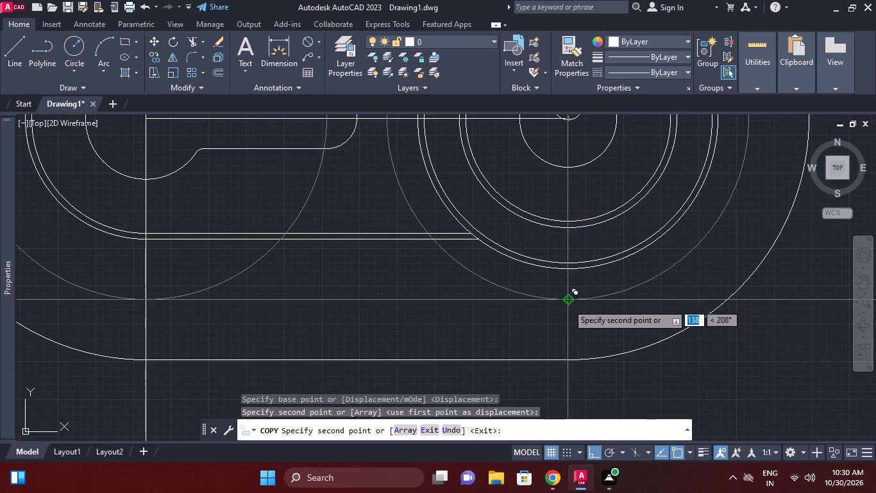
click(567, 303)
Place further copies of the 10 mm circle at the lower and upper crossings of the left thin circle and its vertical line.
scroll(640, 291, down, 1)
middle_drag(640, 291, 725, 305)
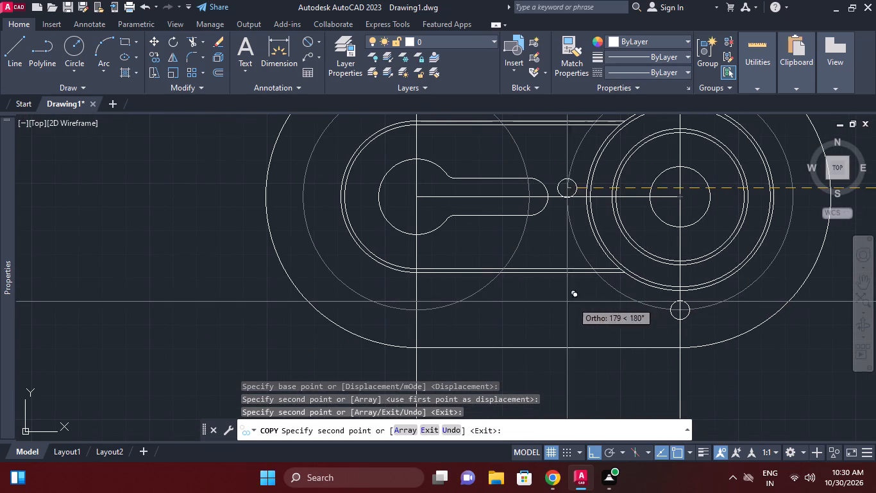
click(414, 313)
middle_drag(417, 187, 441, 271)
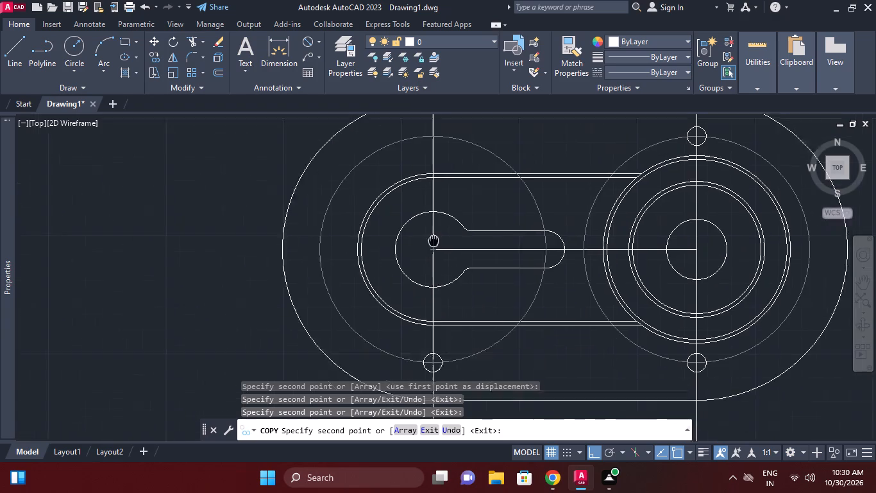
middle_drag(441, 271, 443, 285)
click(442, 184)
scroll(514, 212, down, 1)
middle_drag(507, 209, 468, 204)
middle_drag(754, 280, 662, 272)
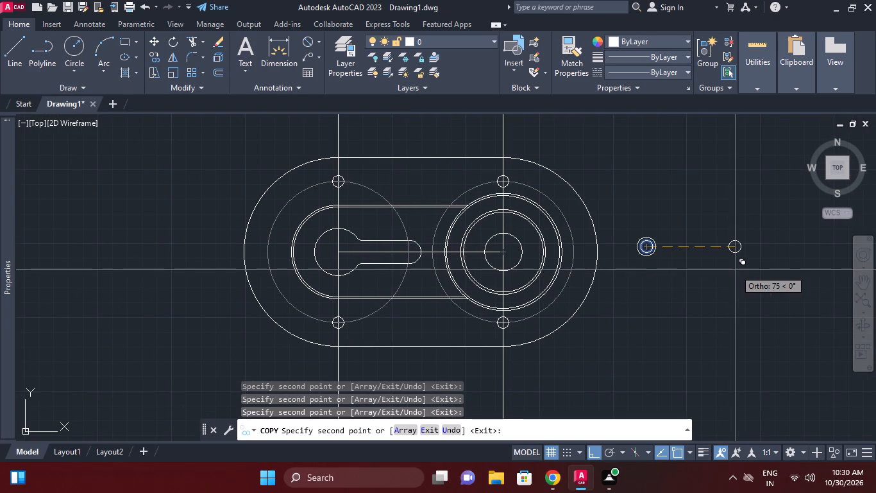
right_click(735, 270)
click(768, 277)
Draw a vertical and a horizontal line across the separate 16 mm circle, from quadrant to quadrant.
scroll(642, 248, up, 1)
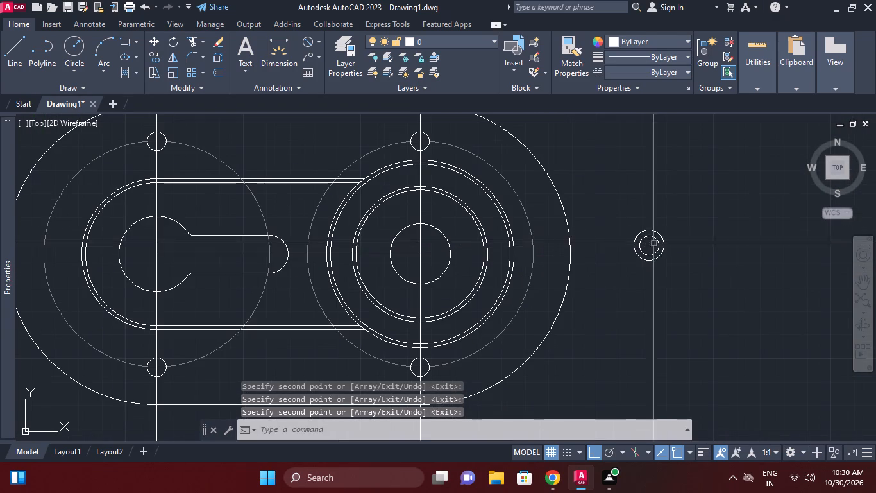
scroll(669, 234, up, 1)
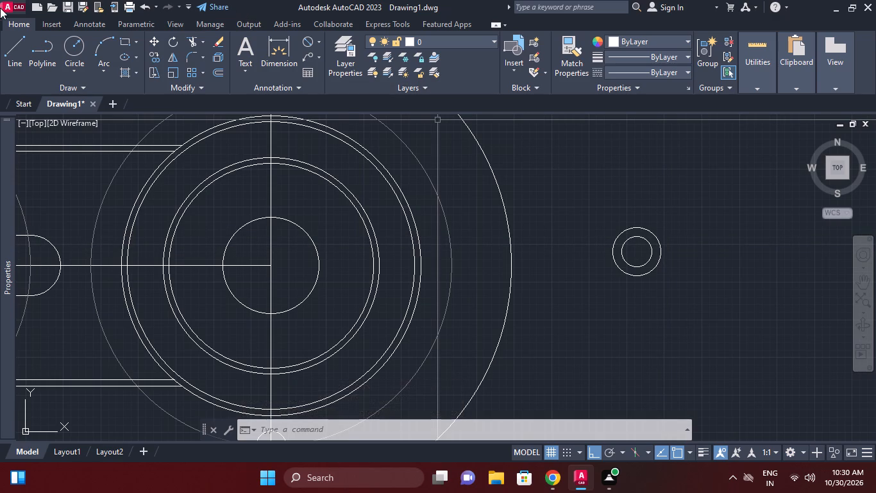
click(21, 56)
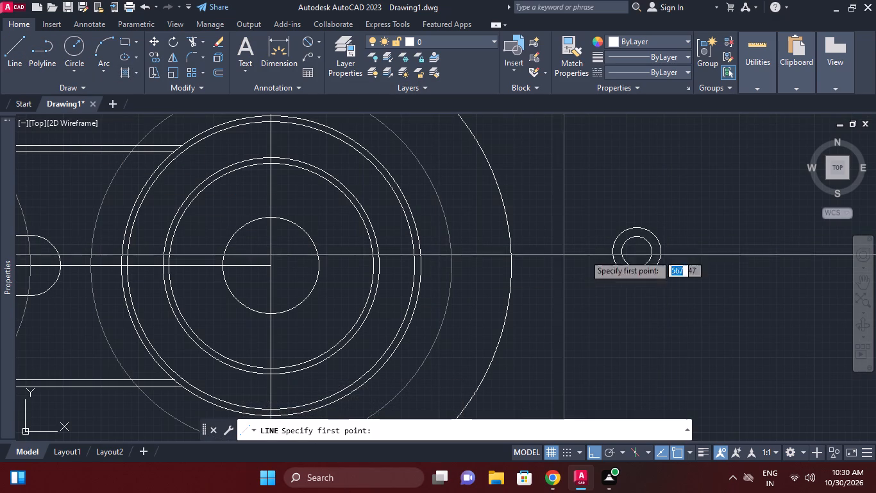
click(637, 229)
click(636, 278)
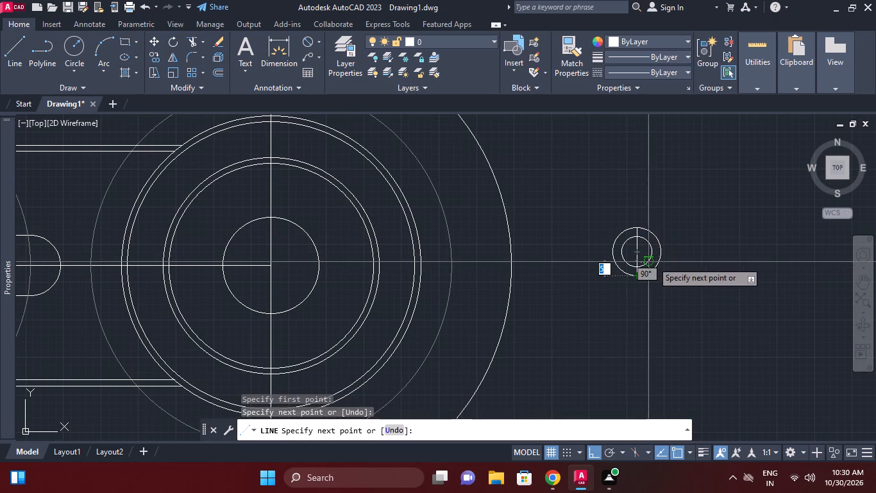
right_click(652, 261)
click(681, 268)
right_click(680, 261)
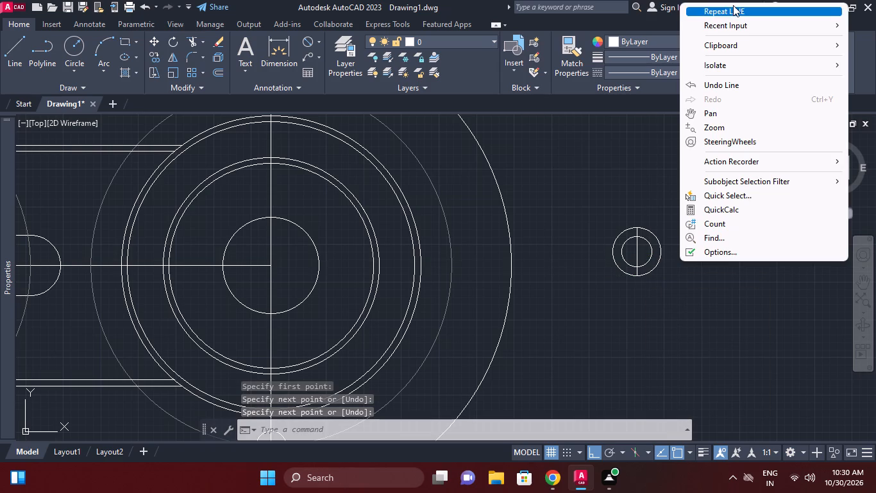
click(732, 6)
click(613, 253)
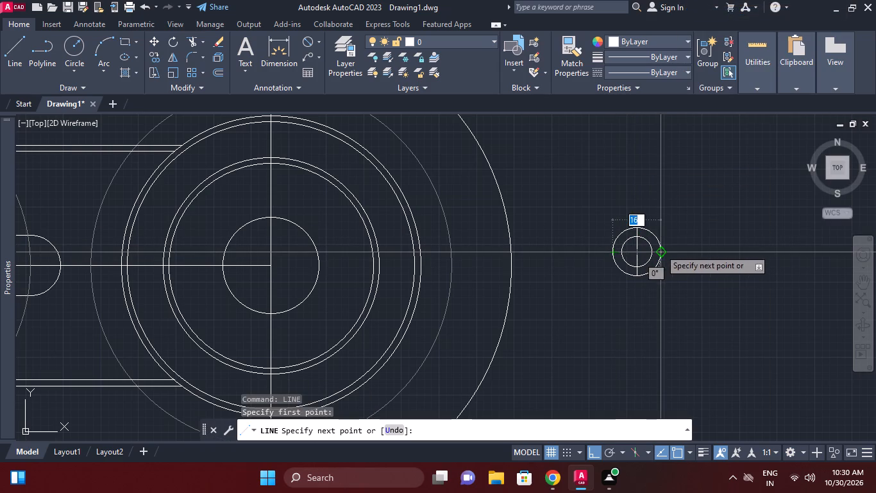
click(660, 249)
right_click(668, 232)
click(693, 236)
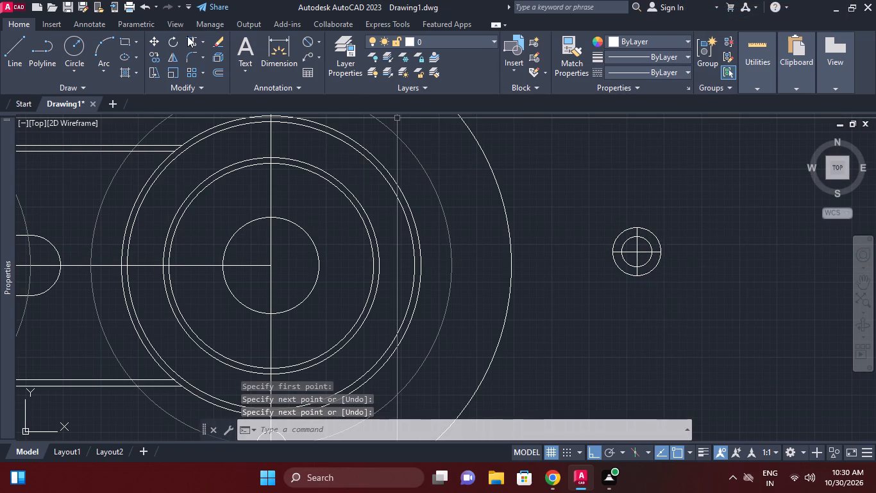
Trim away the upper-left quarter of the 16 mm circle between the two cross lines.
click(193, 39)
right_click(670, 223)
click(700, 232)
scroll(652, 232, up, 1)
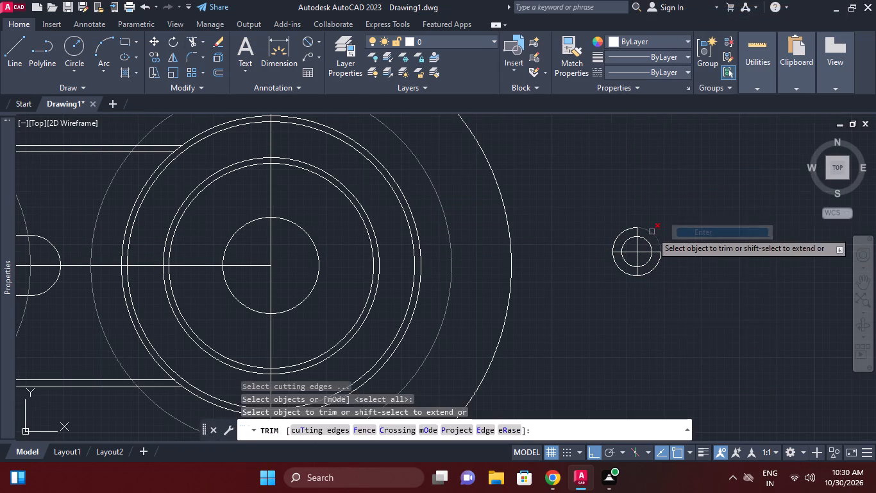
click(603, 238)
right_click(678, 195)
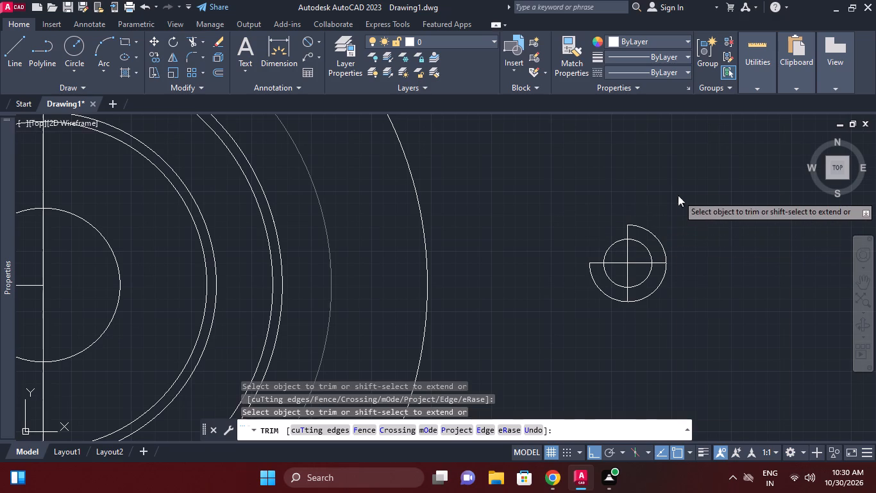
click(699, 209)
Change the colour of the two crossing lines in the small circles to Red.
scroll(644, 258, up, 2)
click(631, 251)
click(584, 281)
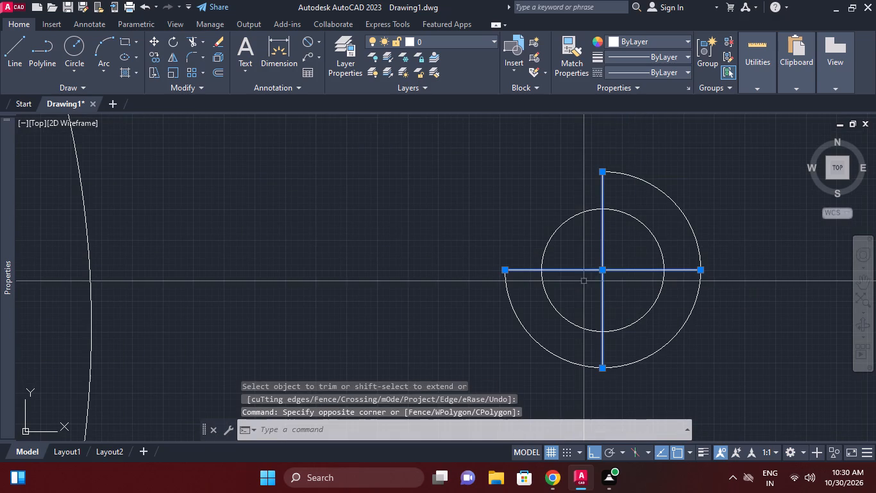
click(633, 38)
click(609, 162)
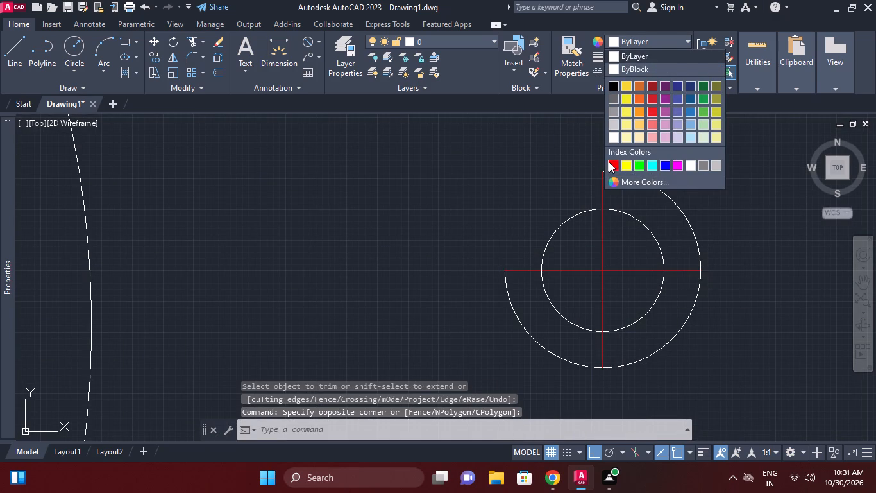
right_drag(722, 225, 722, 232)
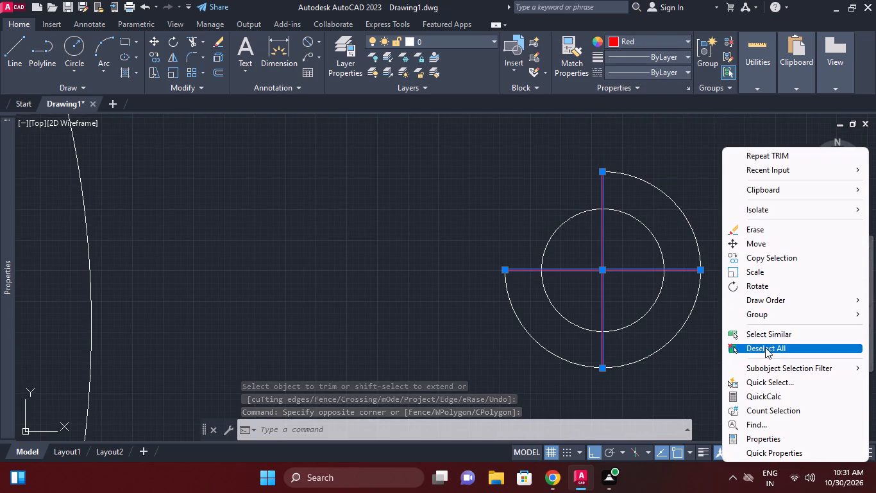
click(765, 347)
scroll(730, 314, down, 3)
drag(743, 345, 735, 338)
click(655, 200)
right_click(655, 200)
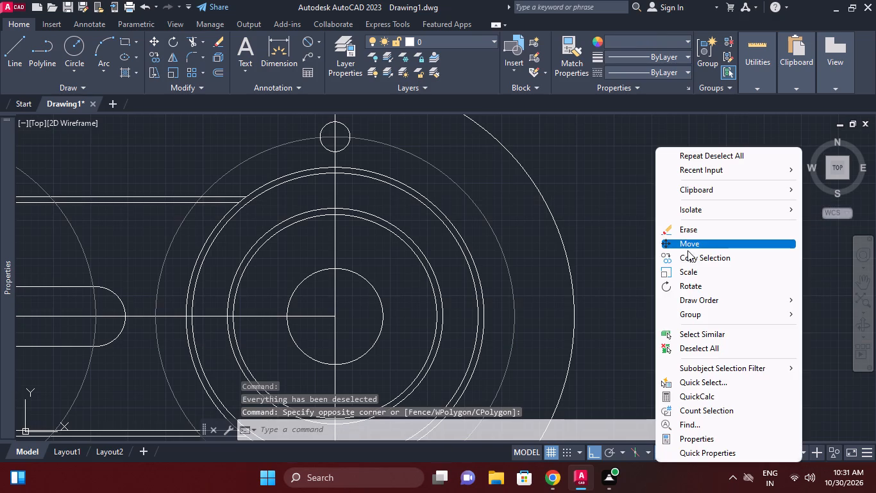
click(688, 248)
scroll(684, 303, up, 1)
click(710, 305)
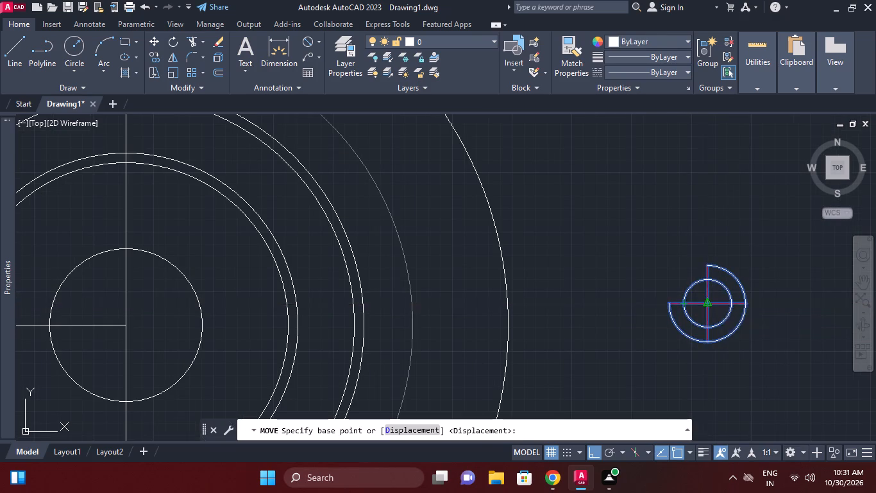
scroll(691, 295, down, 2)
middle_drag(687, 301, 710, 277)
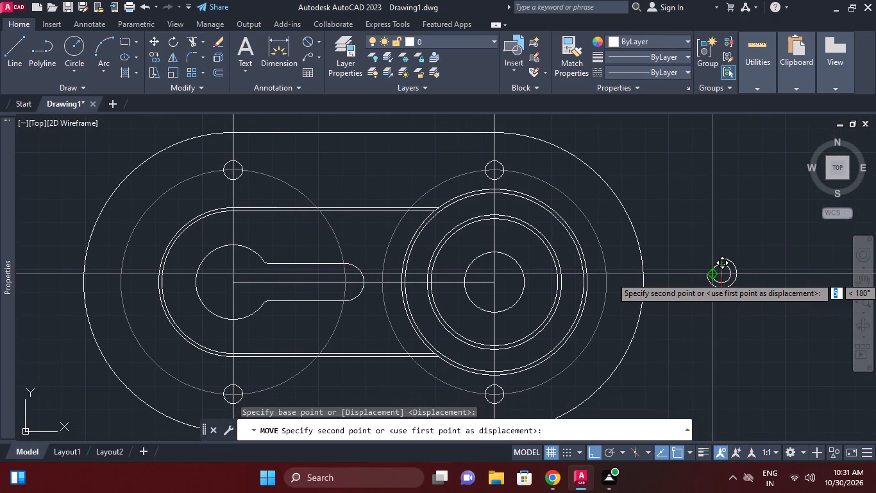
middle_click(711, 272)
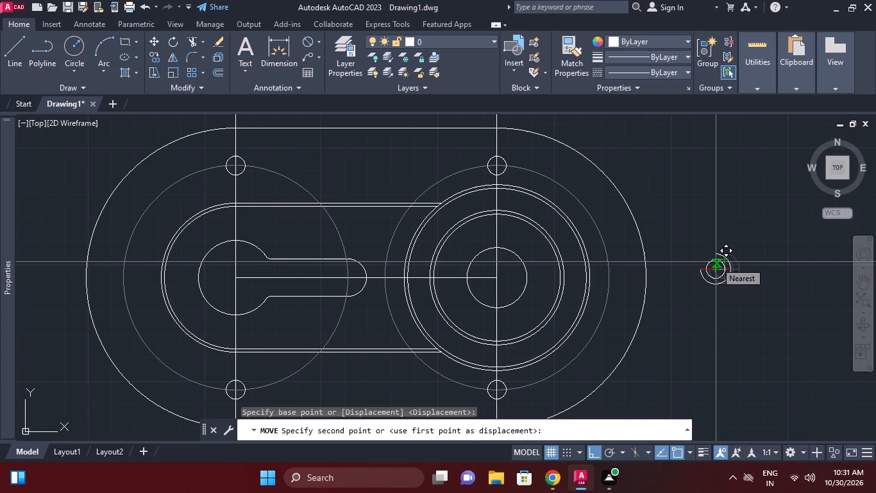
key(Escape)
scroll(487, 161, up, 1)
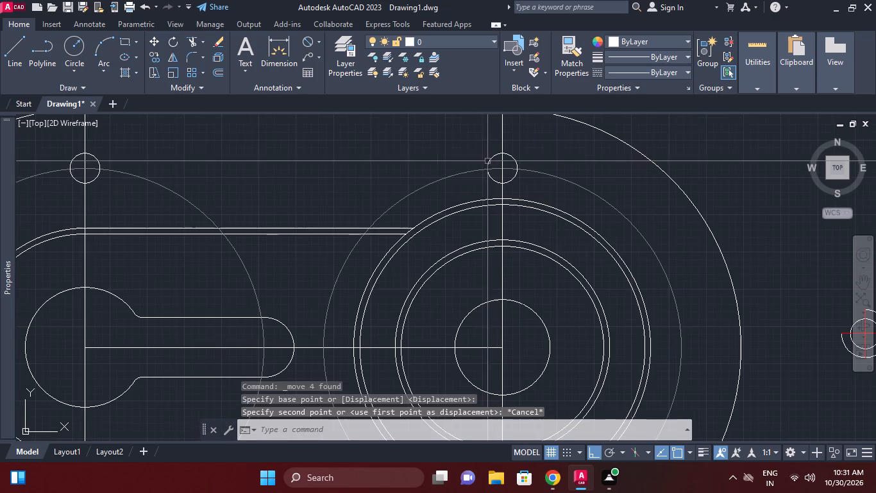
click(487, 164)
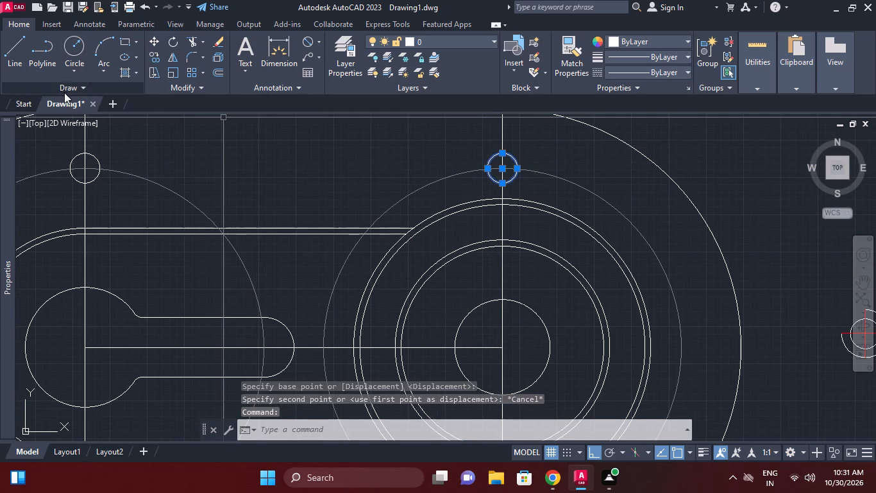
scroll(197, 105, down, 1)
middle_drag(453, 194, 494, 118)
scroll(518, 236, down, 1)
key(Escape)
Erase the 10 mm circles at the lower crossings of the left and right thin circles.
middle_drag(529, 236, 539, 195)
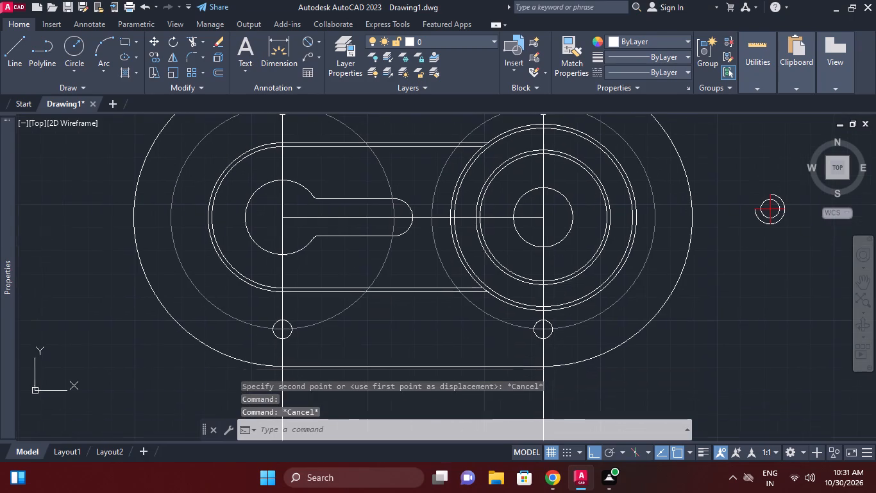
click(290, 334)
key(e)
key(space)
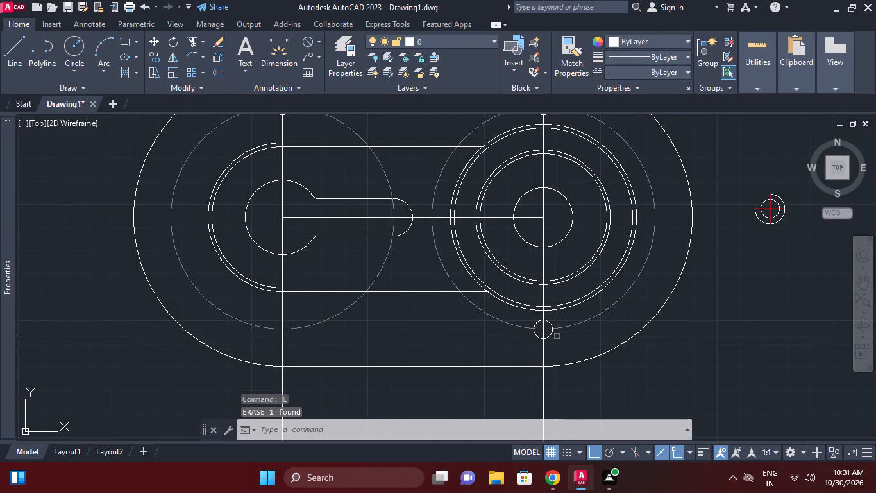
click(552, 335)
key(e)
key(space)
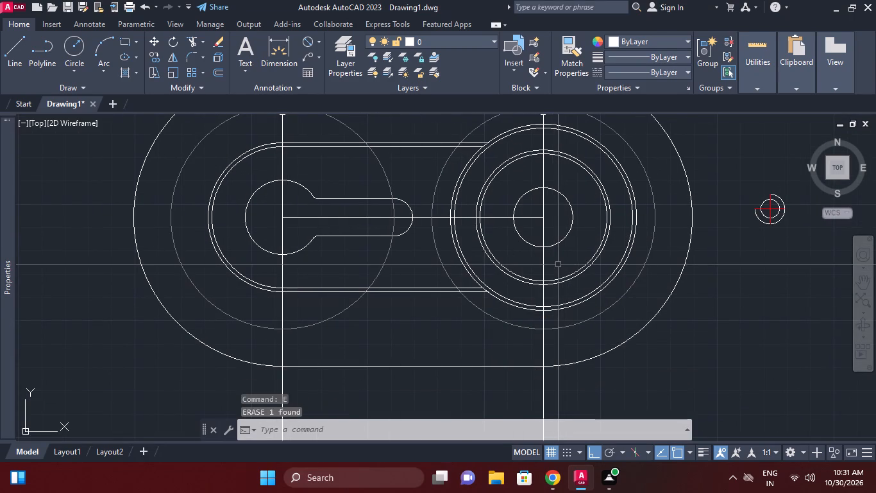
Create a polar array of the right thin circle's upper 10 mm circle about the concentric rings' centre, with 6 items over 360 degrees.
middle_drag(557, 185, 551, 265)
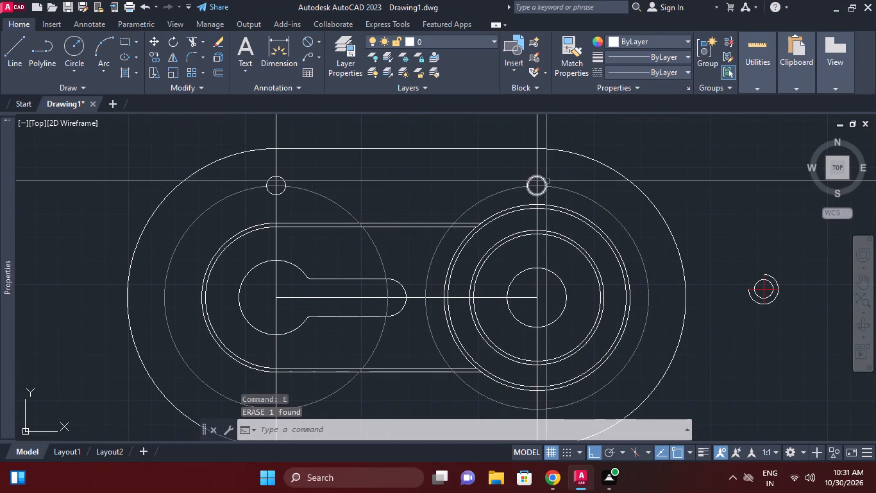
click(546, 181)
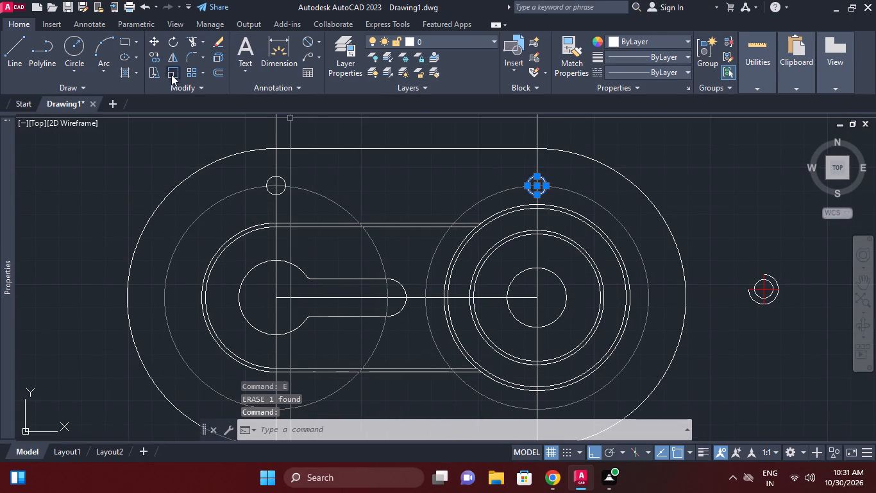
click(201, 74)
click(246, 149)
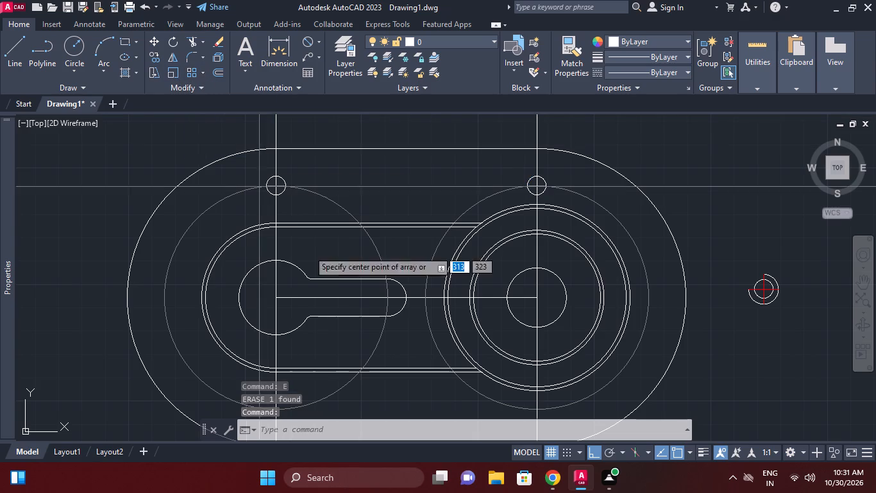
click(536, 300)
middle_drag(565, 299, 561, 268)
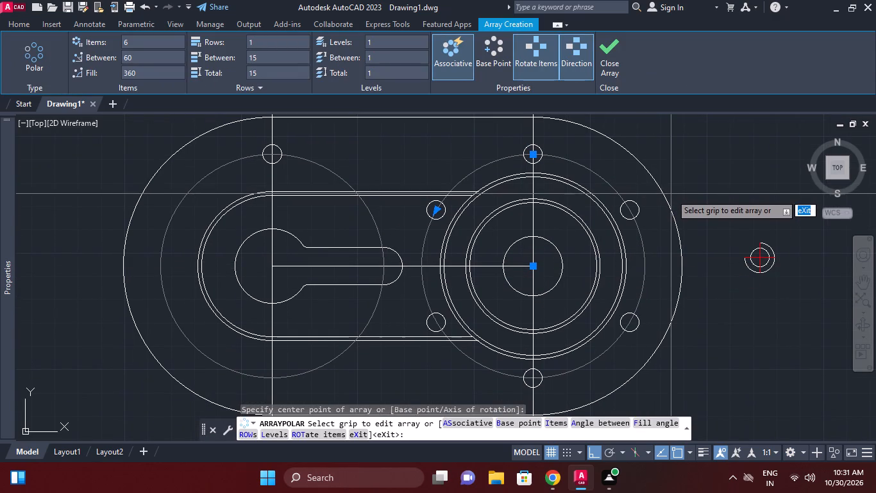
right_click(690, 198)
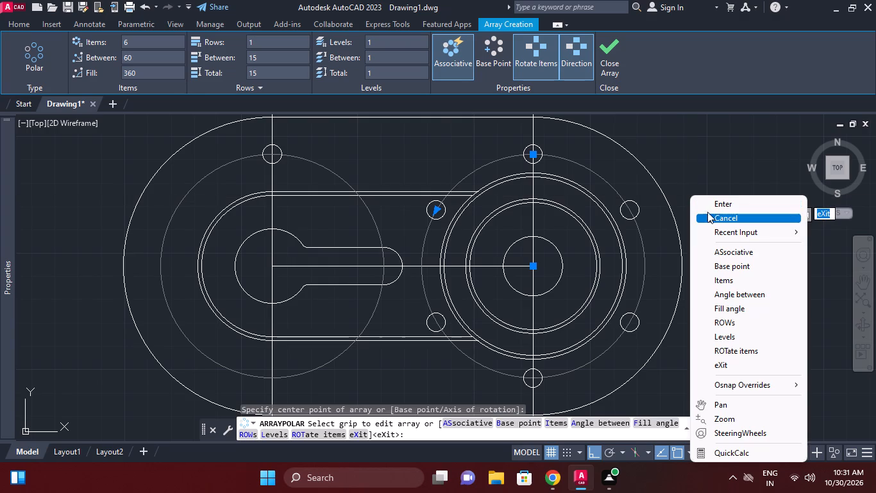
click(712, 215)
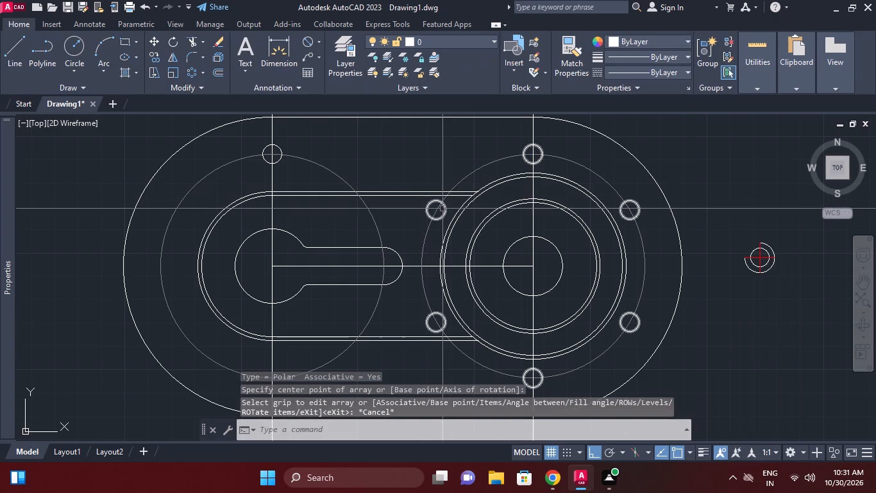
Explode the polar array into separate circles.
click(442, 209)
text(x)
key(space)
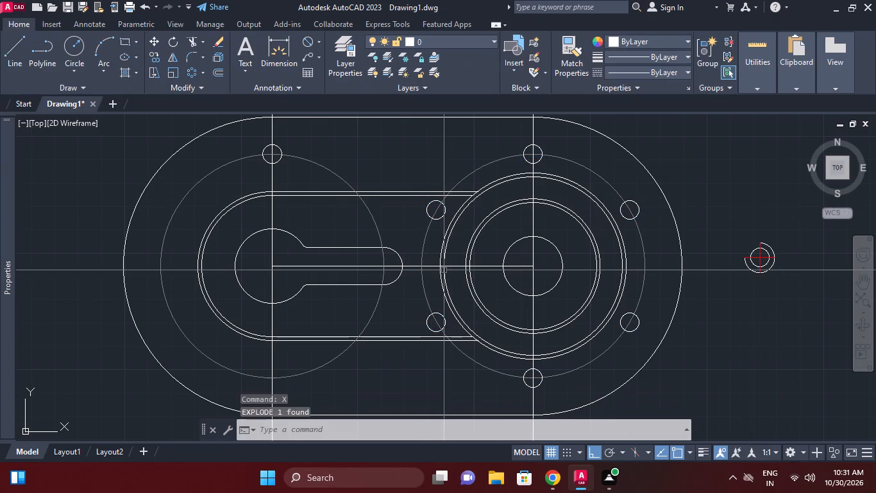
Erase the two exploded array circles on the left side of the right thin circle.
click(438, 217)
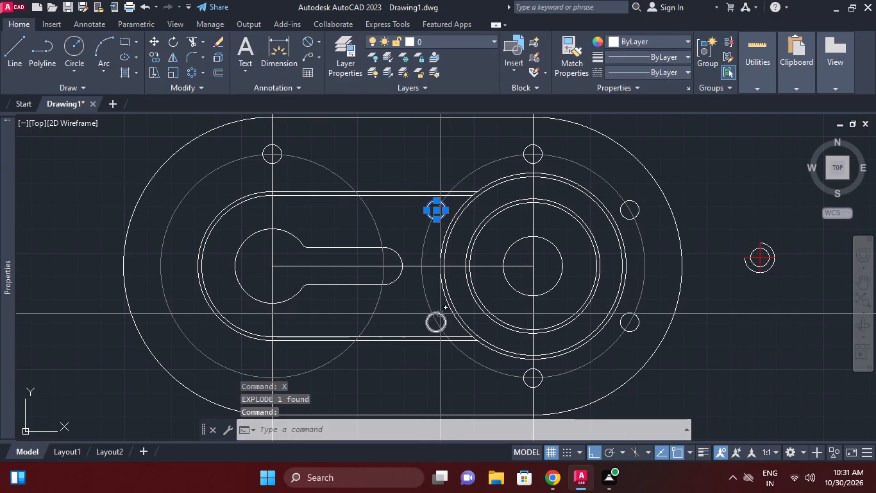
click(440, 314)
middle_drag(513, 292, 474, 264)
right_click(699, 333)
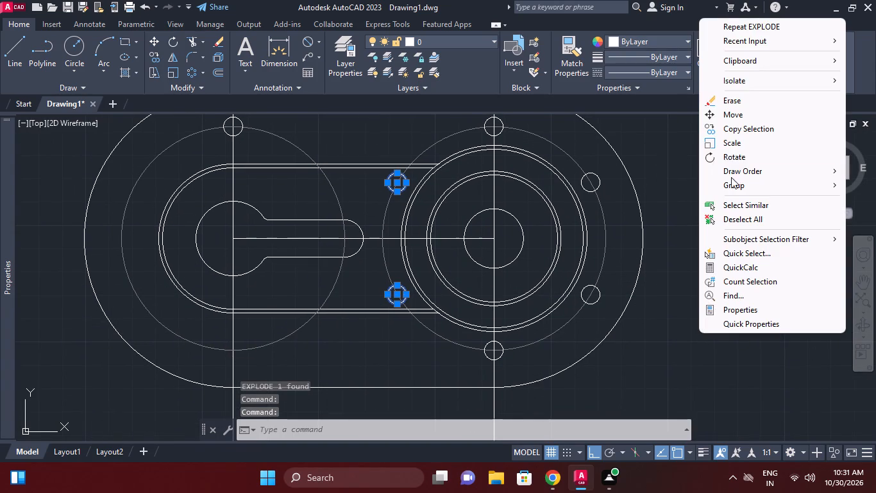
click(733, 96)
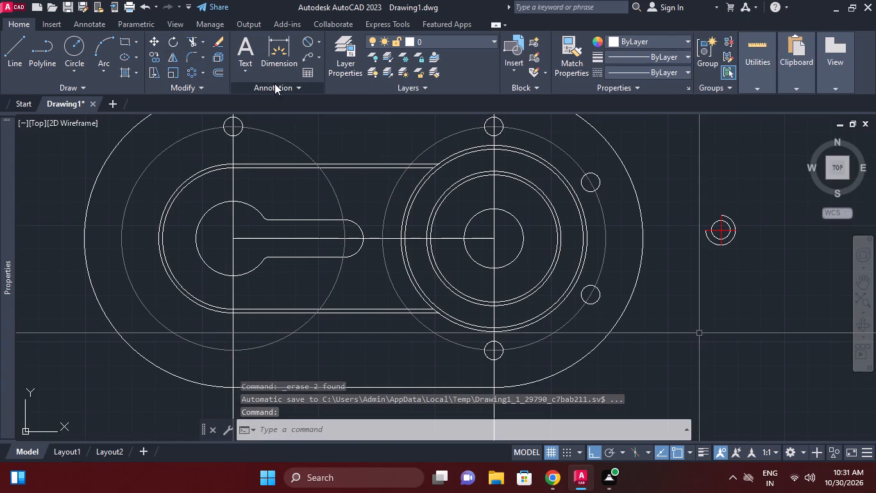
Place a point at the centre of the upper-right 10 mm circle on the right thin circle.
text(poi)
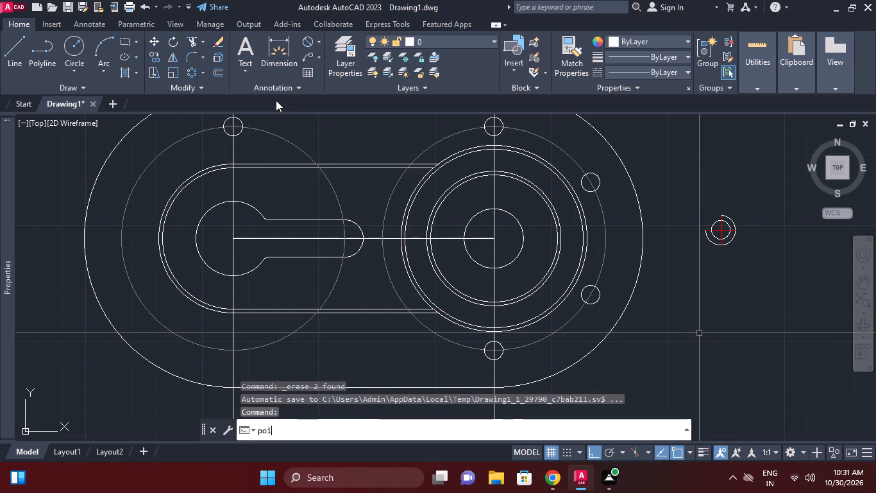
click(277, 304)
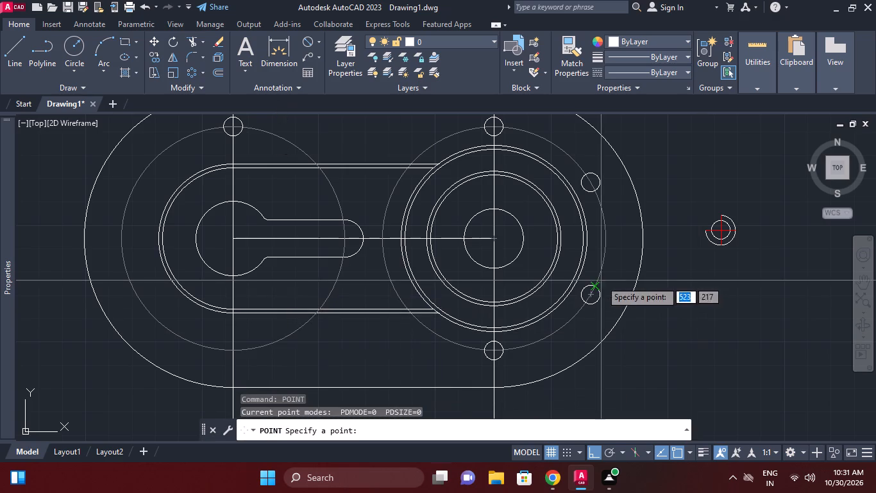
scroll(579, 174, up, 2)
click(607, 193)
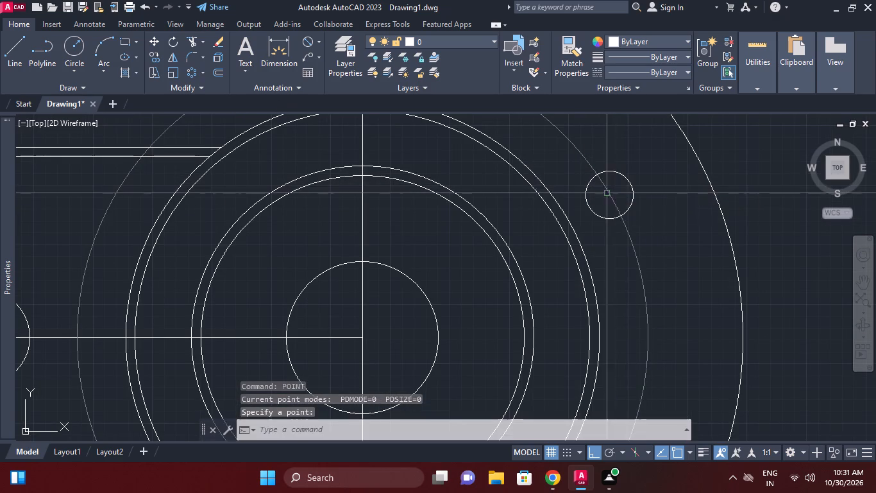
Set the point style to the X marker with a point size of 8 % relative to the screen.
middle_click(643, 233)
scroll(598, 196, up, 3)
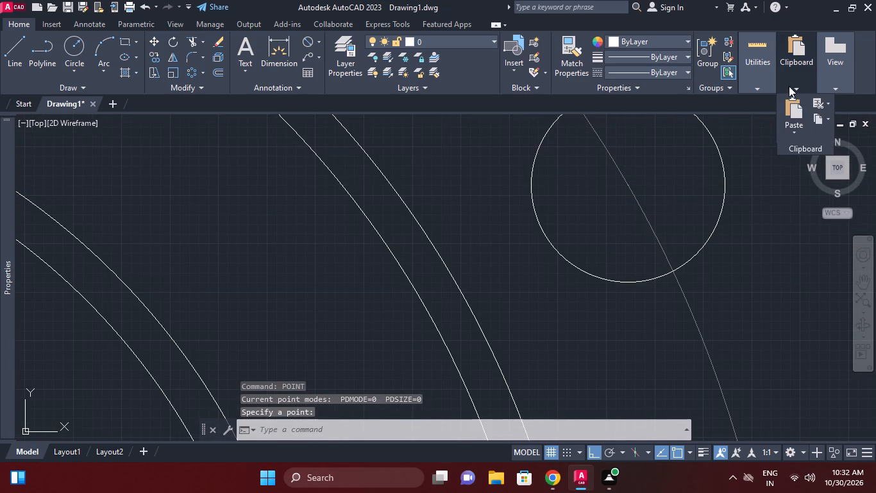
click(793, 86)
click(744, 86)
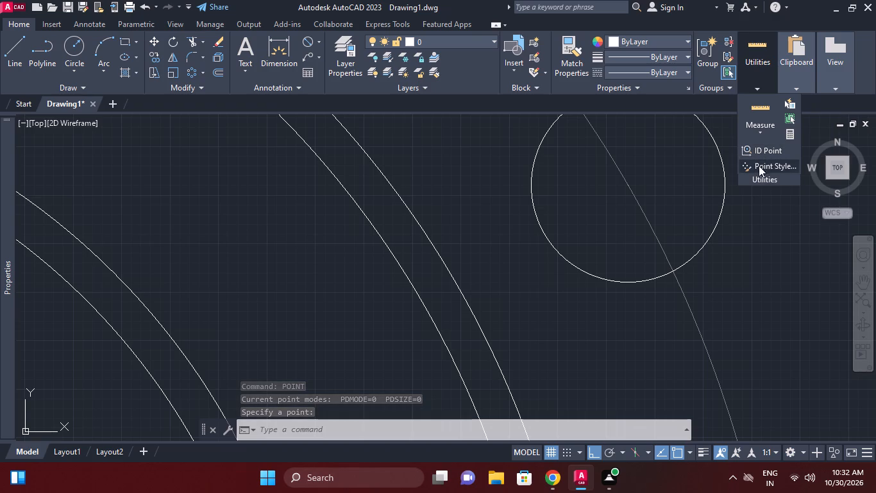
click(759, 165)
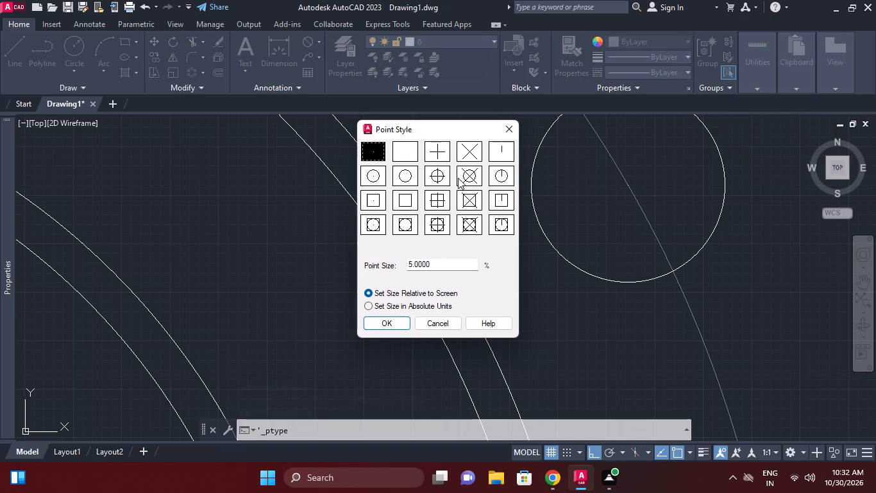
click(474, 152)
drag(434, 266, 375, 266)
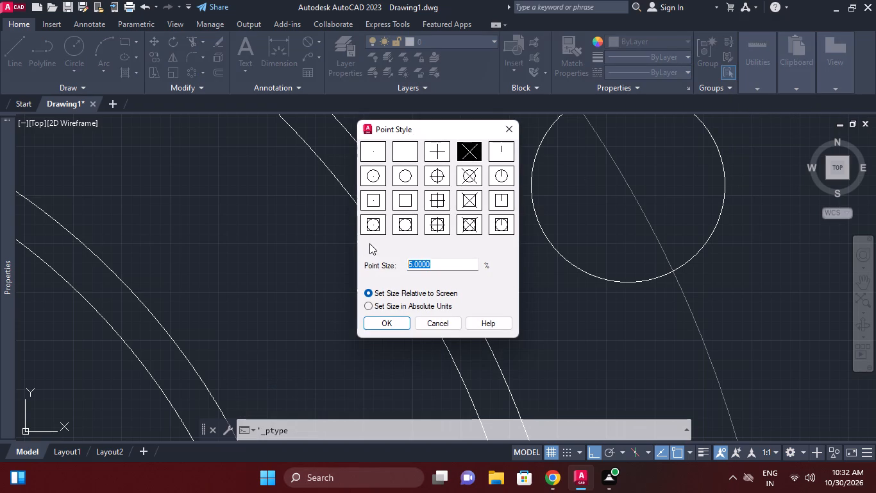
key(8)
key(Return)
Erase the upper-right and lower-right 10 mm circles on the right thin circle, keeping the point marker.
scroll(652, 223, down, 1)
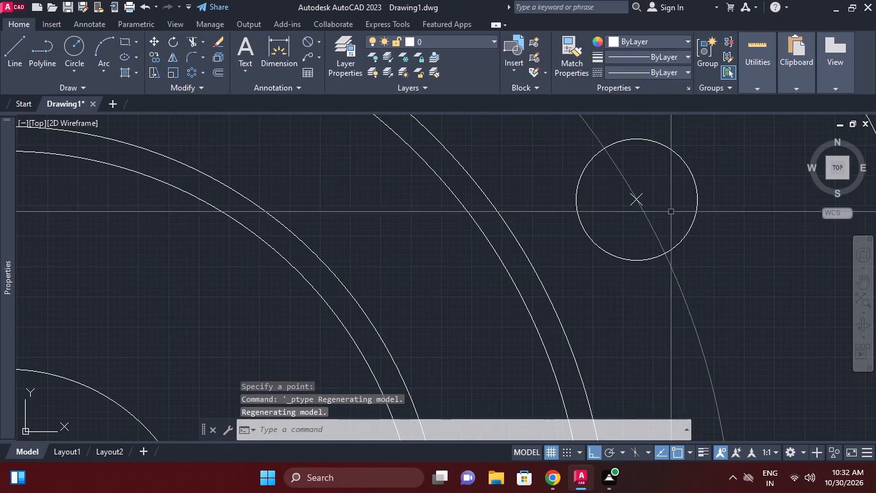
click(691, 180)
right_click(668, 195)
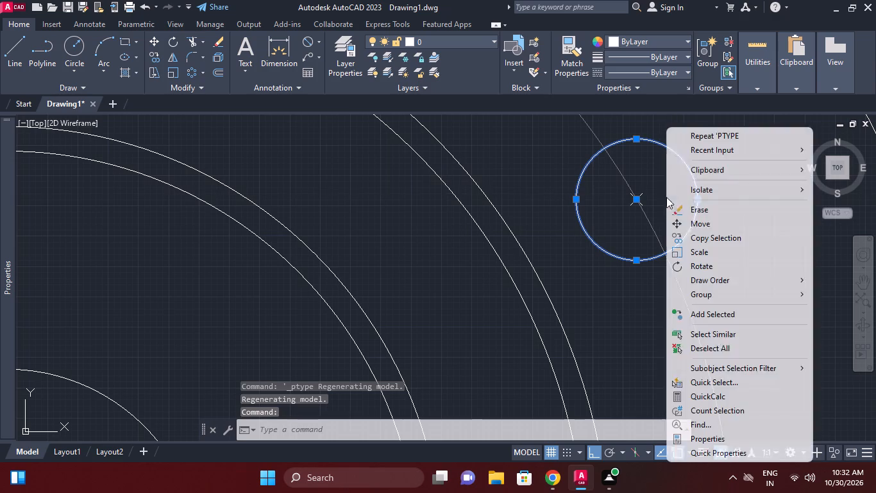
click(688, 212)
scroll(684, 211, down, 3)
middle_drag(682, 211, 620, 168)
middle_drag(648, 254, 646, 233)
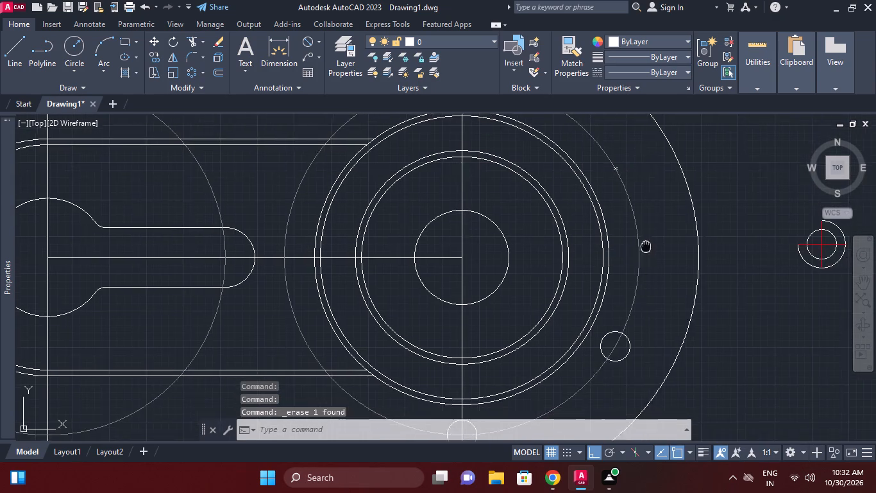
middle_drag(646, 233, 646, 204)
click(629, 298)
right_click(643, 277)
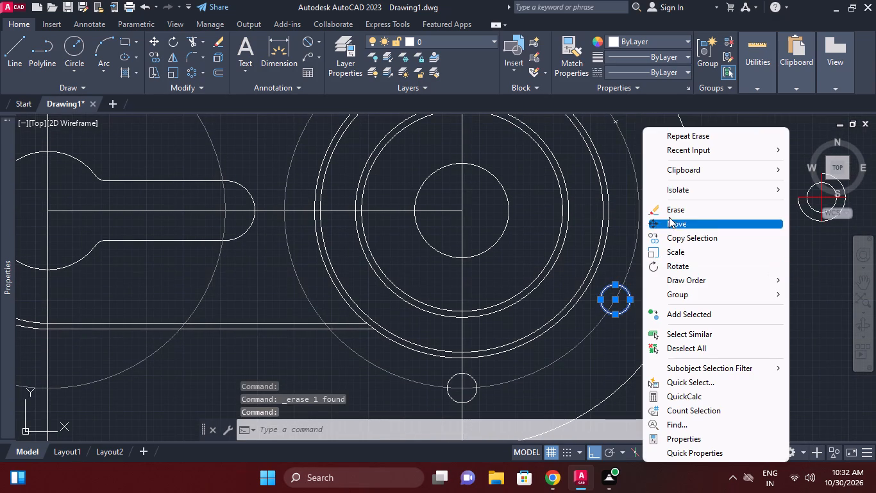
click(669, 216)
Move the separate threaded hole symbol with its red cross lines from its centre onto the point marker on the right thin circle.
middle_drag(640, 233, 535, 253)
drag(762, 272, 748, 249)
click(664, 146)
right_click(683, 178)
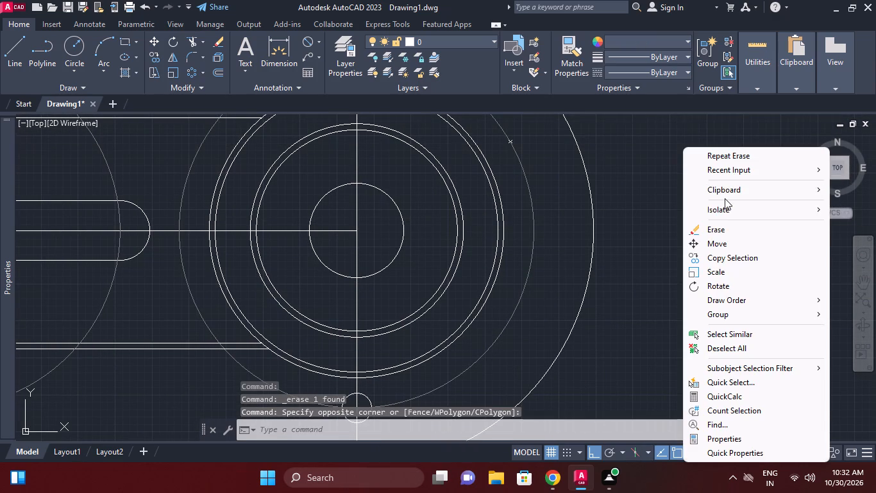
click(725, 243)
scroll(729, 268, up, 1)
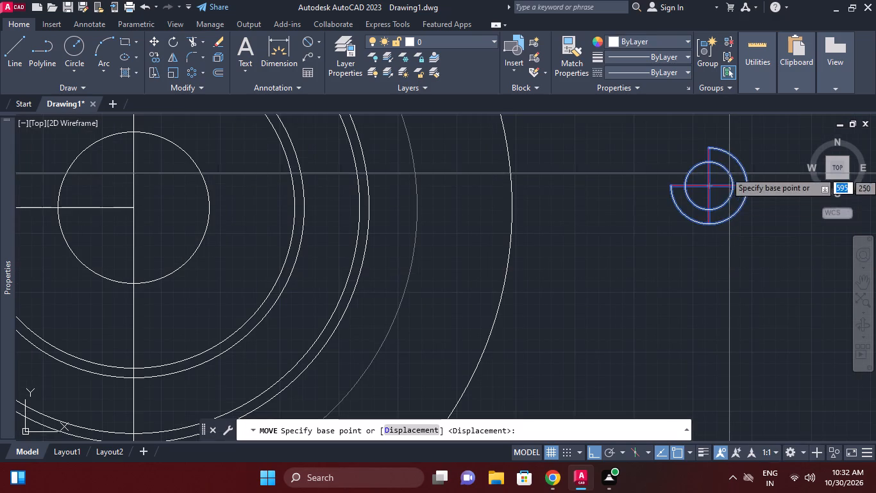
click(710, 186)
scroll(639, 194, down, 1)
middle_drag(644, 219, 720, 313)
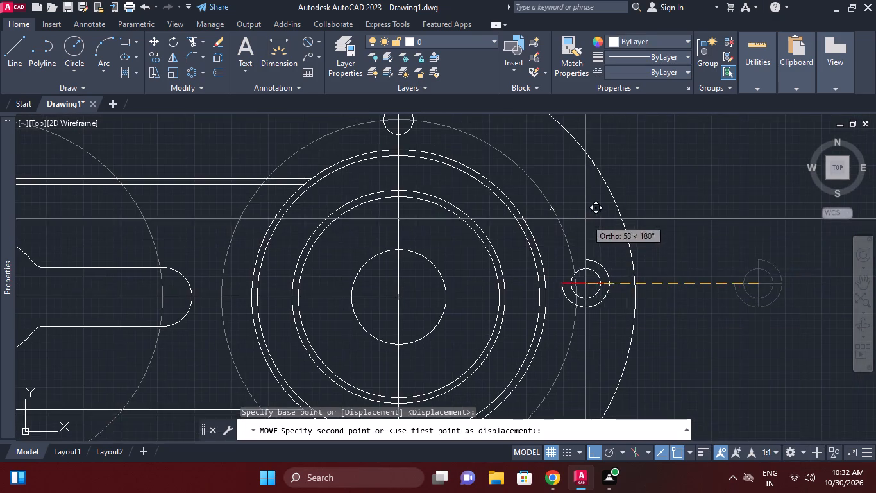
scroll(574, 209, up, 9)
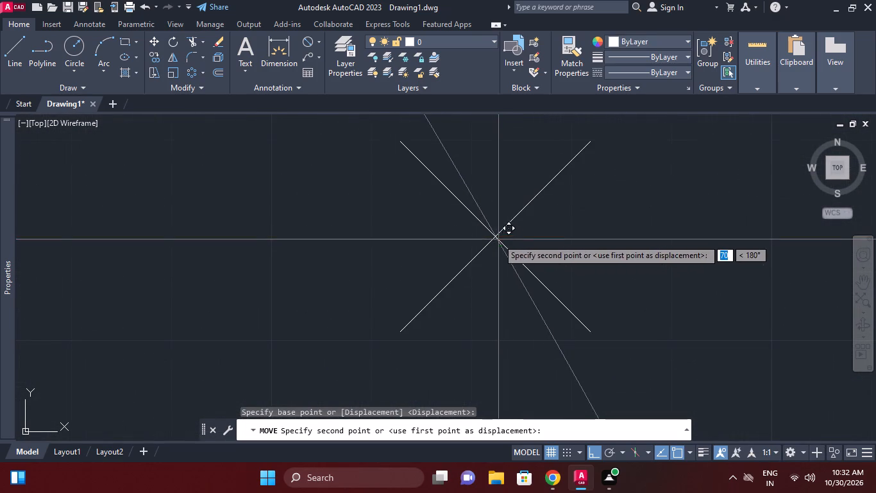
click(493, 237)
scroll(548, 239, down, 5)
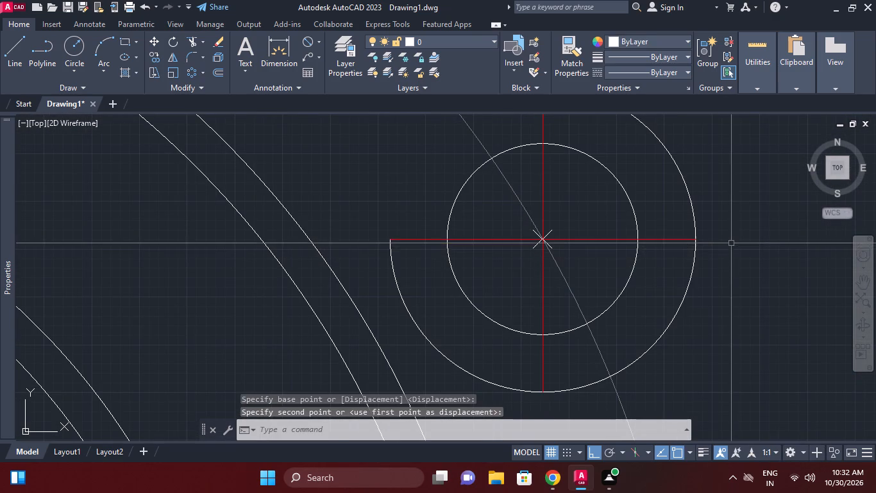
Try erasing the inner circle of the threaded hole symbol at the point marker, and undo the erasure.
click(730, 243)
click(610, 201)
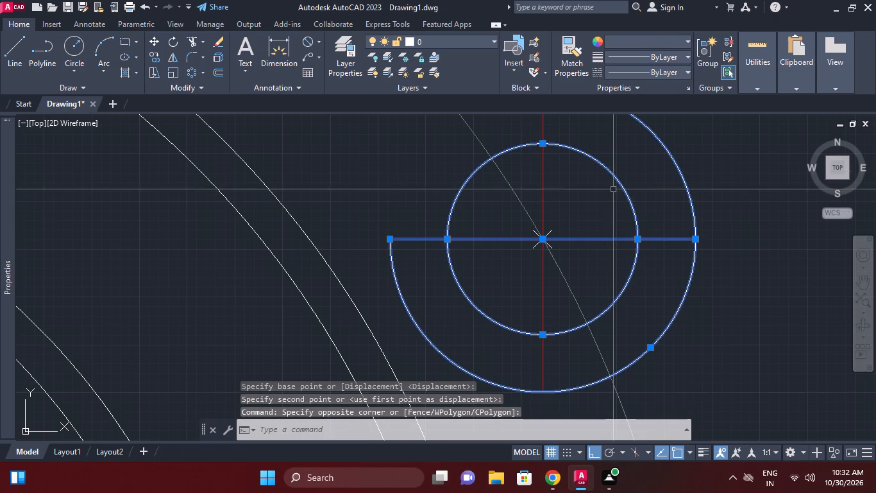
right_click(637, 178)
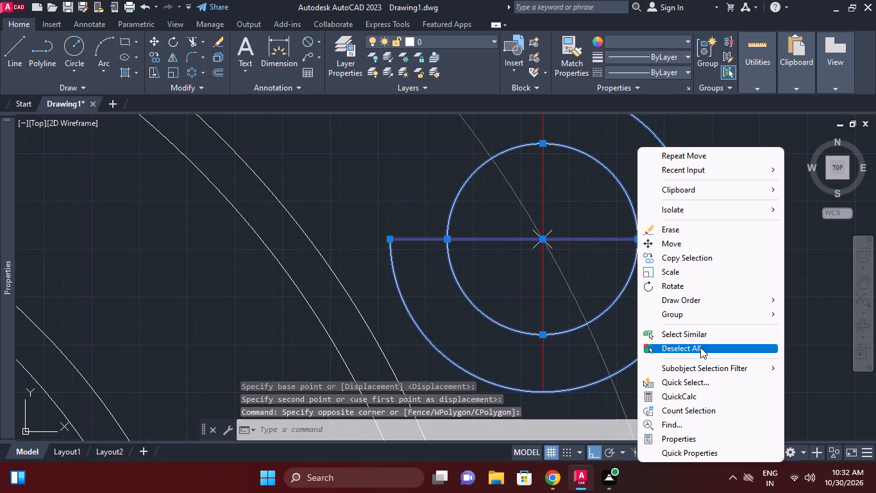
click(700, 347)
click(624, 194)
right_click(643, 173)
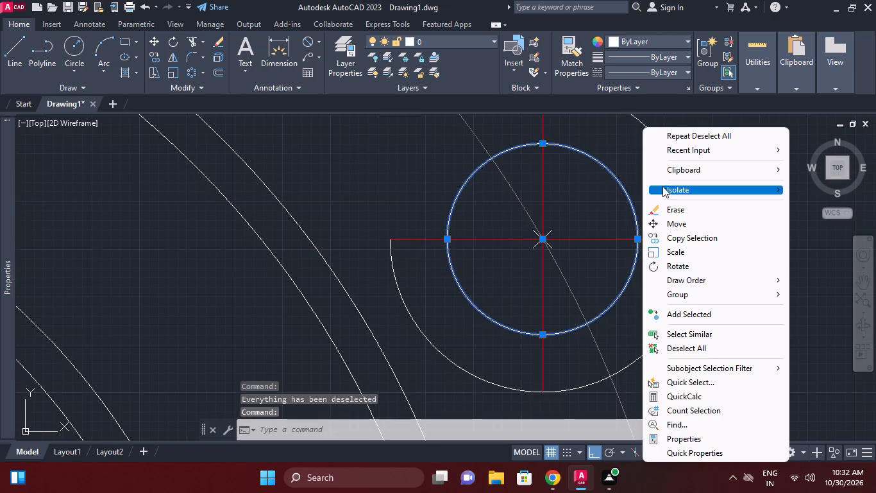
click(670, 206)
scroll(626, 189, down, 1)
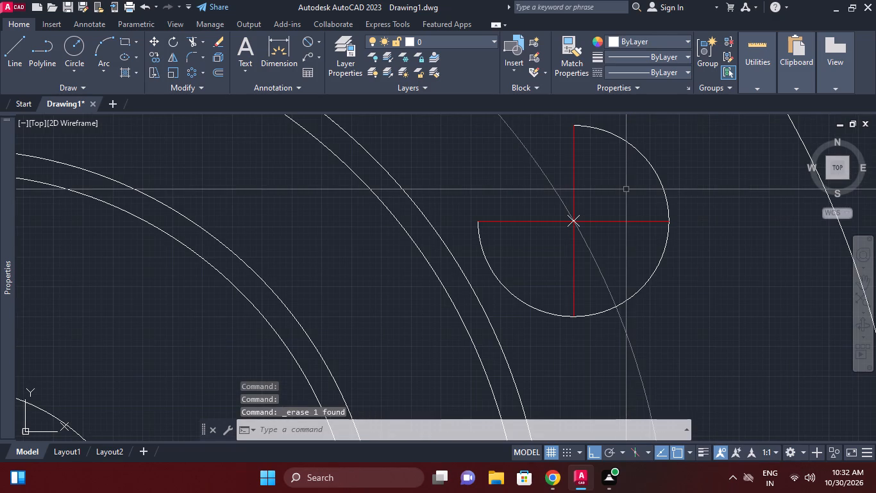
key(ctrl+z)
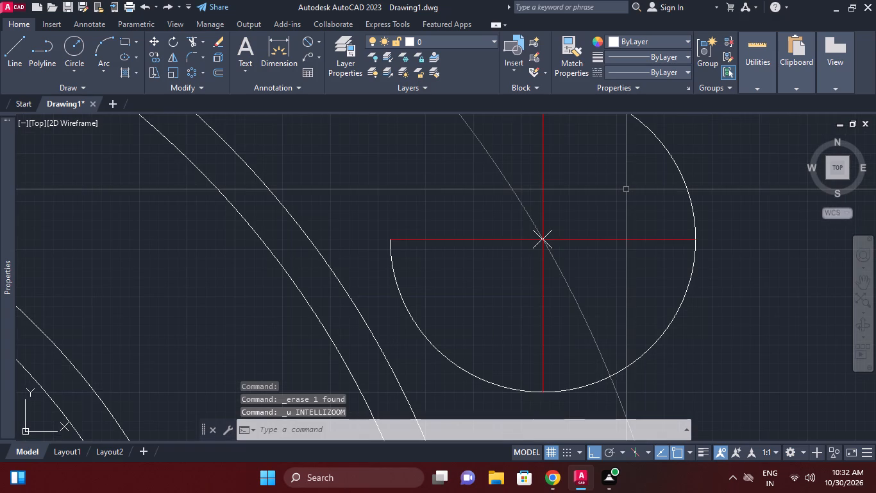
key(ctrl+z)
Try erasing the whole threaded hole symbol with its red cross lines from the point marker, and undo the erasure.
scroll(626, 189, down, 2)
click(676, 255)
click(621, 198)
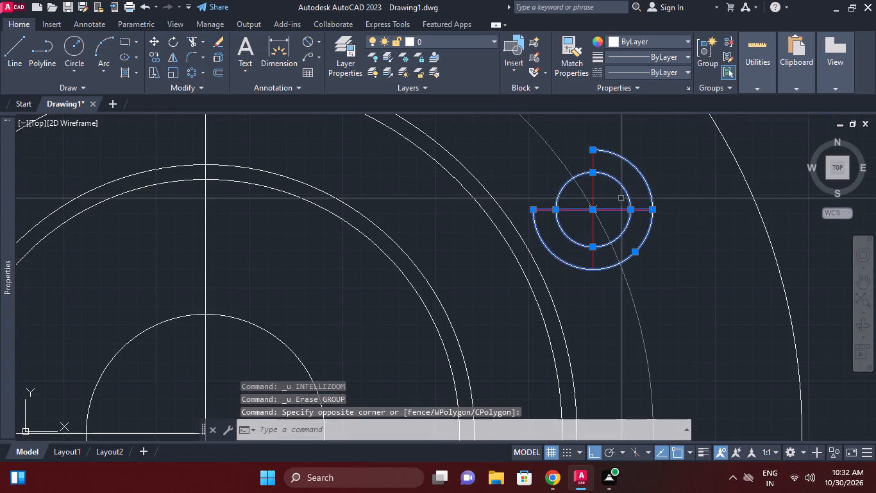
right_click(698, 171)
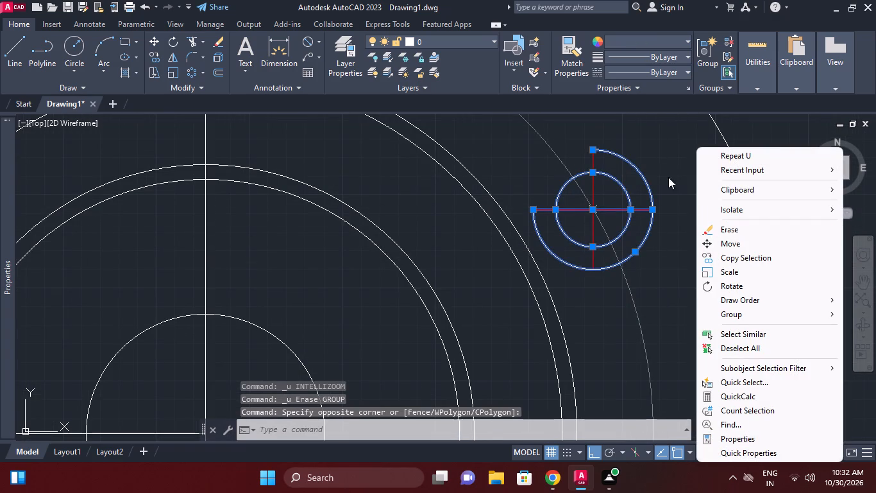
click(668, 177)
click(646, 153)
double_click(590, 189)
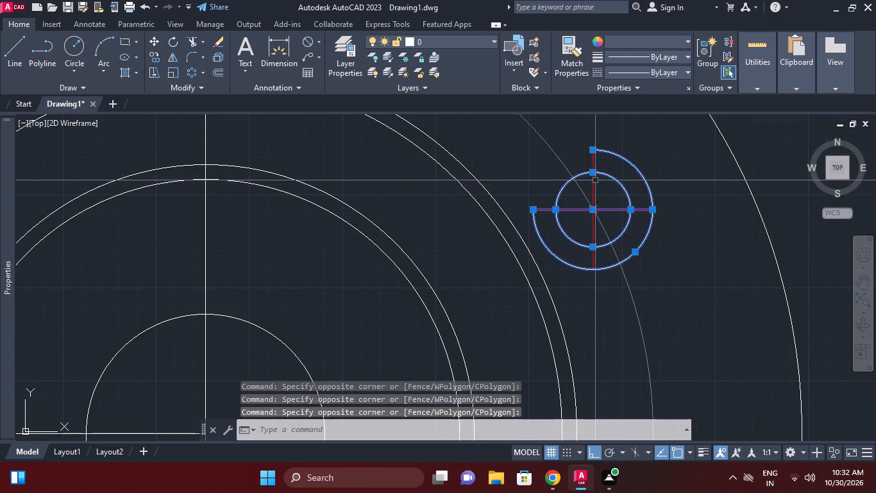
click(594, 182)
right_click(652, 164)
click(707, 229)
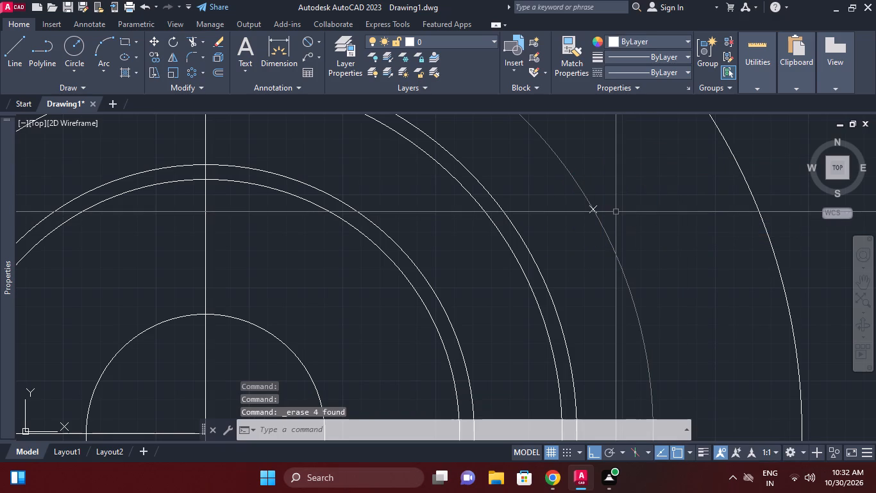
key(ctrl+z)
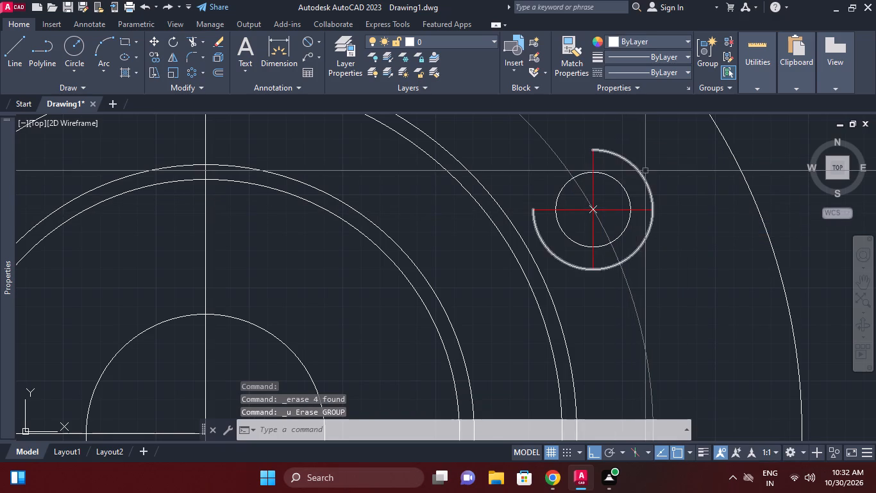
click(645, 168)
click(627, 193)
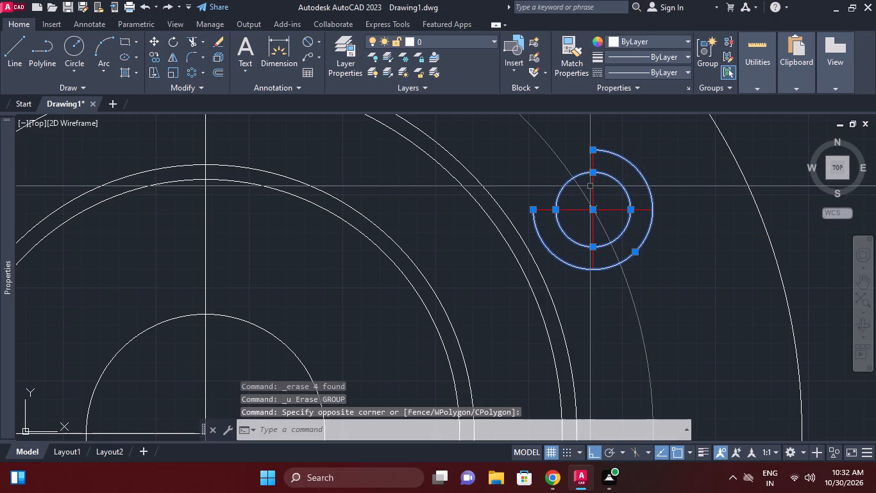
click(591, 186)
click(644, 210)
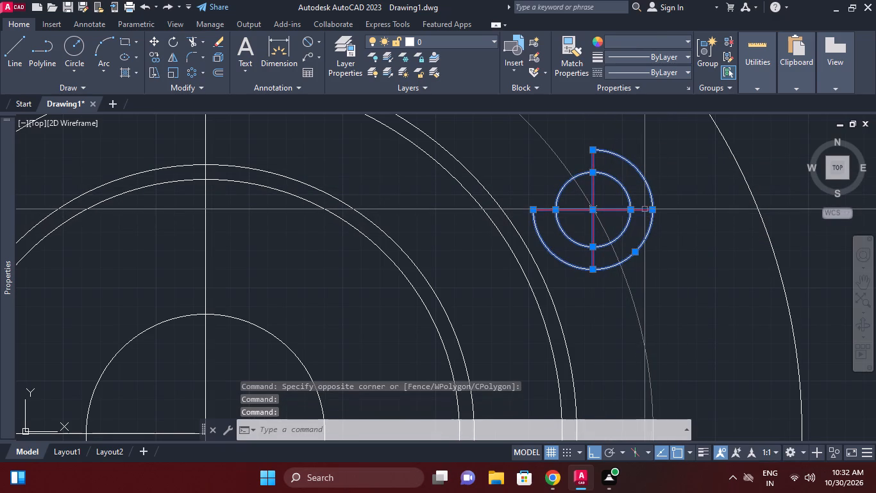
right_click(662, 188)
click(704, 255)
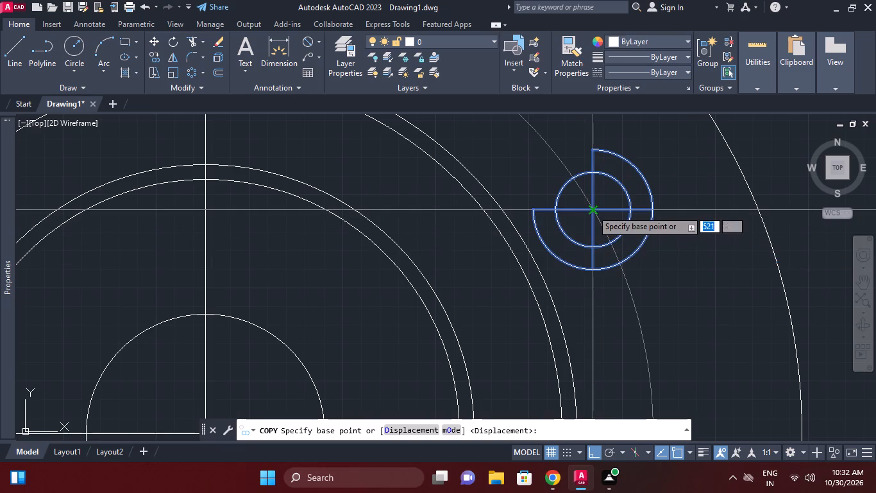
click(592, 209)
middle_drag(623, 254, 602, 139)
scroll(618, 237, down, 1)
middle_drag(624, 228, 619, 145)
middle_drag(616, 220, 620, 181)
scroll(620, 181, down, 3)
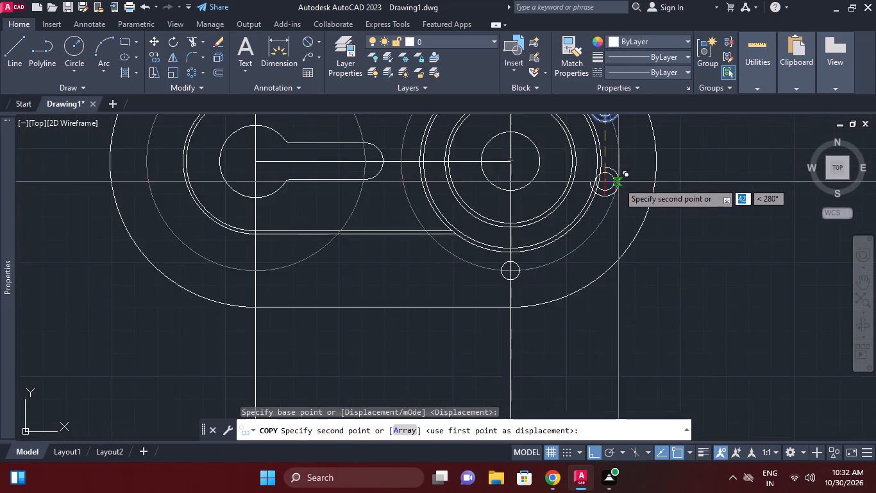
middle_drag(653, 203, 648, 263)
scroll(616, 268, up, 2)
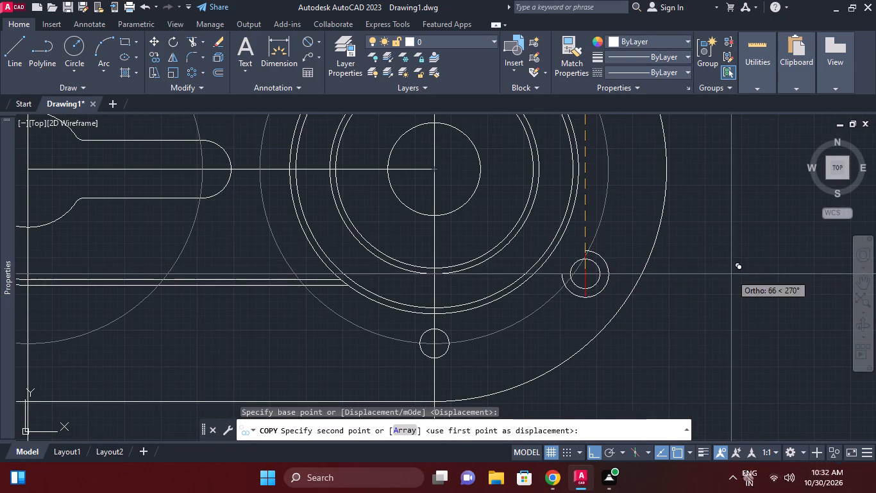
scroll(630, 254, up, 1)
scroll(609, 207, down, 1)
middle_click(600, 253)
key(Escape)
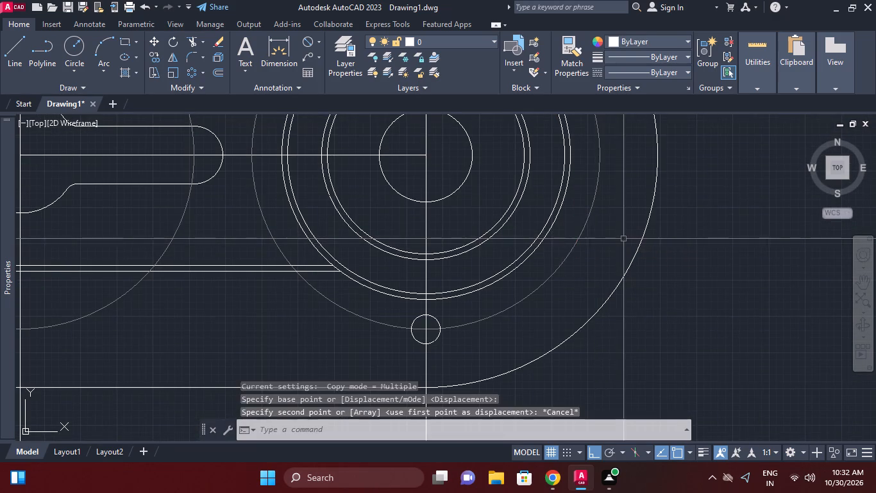
Undo the threaded hole symbol's move onto the point marker and the erasure of the lower-right 10 mm circle.
scroll(623, 246, down, 1)
middle_drag(620, 263, 617, 282)
key(ctrl+z)
key(ctrl+z)
key(ctrl+z)
key(ctrl+z)
key(ctrl+z)
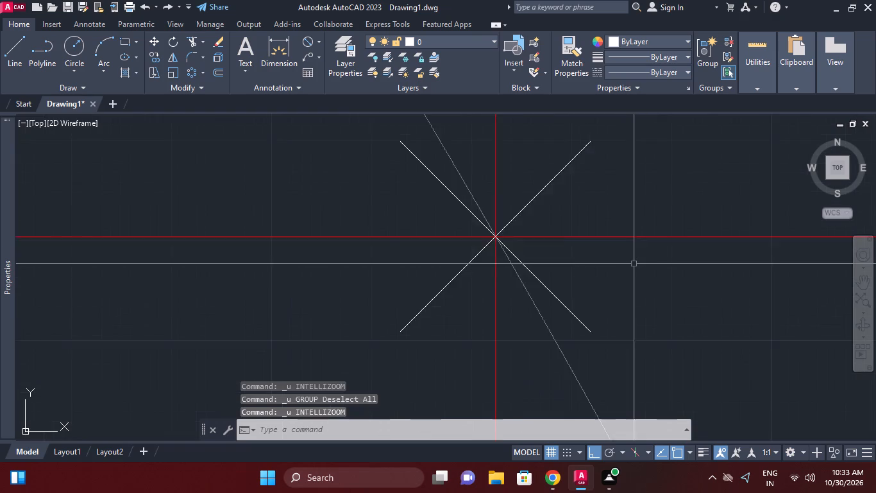
key(ctrl+z)
key(ctrl+z)
key(ctrl+z)
key(ctrl+z)
Place a point at the centre of the lower-right 10 mm circle on the right thin circle.
ctrl+scroll(722, 286, down, 2)
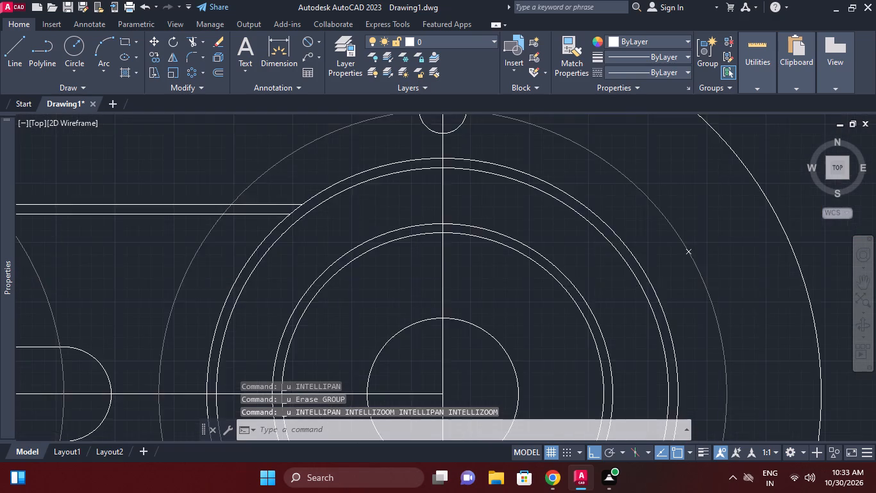
ctrl+scroll(721, 286, down, 2)
middle_drag(717, 283, 665, 200)
scroll(700, 293, up, 1)
scroll(643, 299, up, 2)
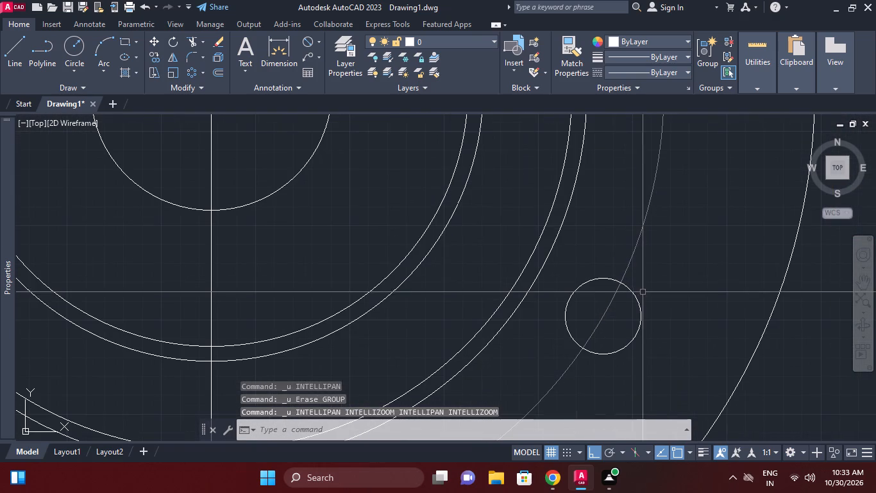
key(p)
key(o)
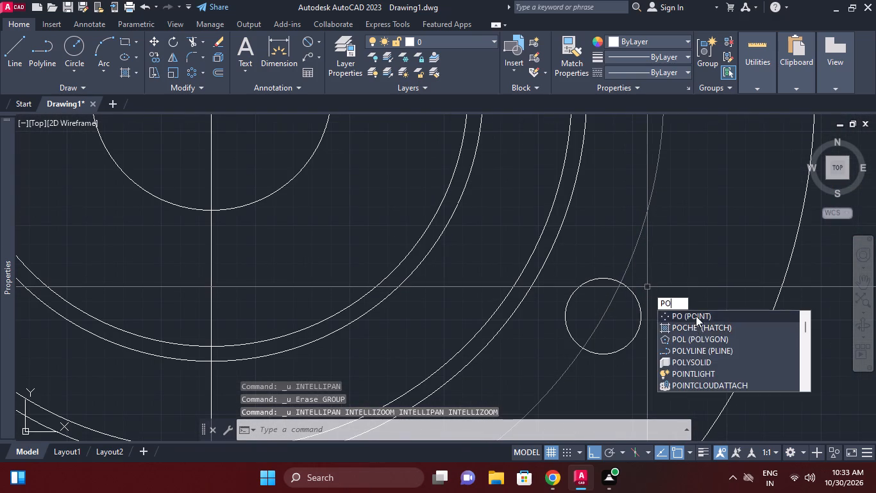
click(696, 316)
scroll(603, 328, up, 2)
click(603, 302)
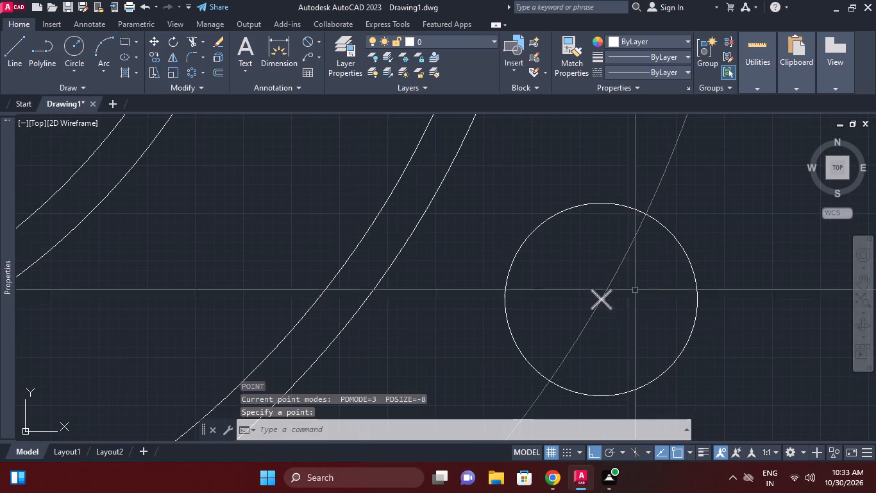
Erase the lower-right 10 mm circle on the right thin circle, keeping its point marker.
right_click(725, 242)
click(698, 195)
click(686, 189)
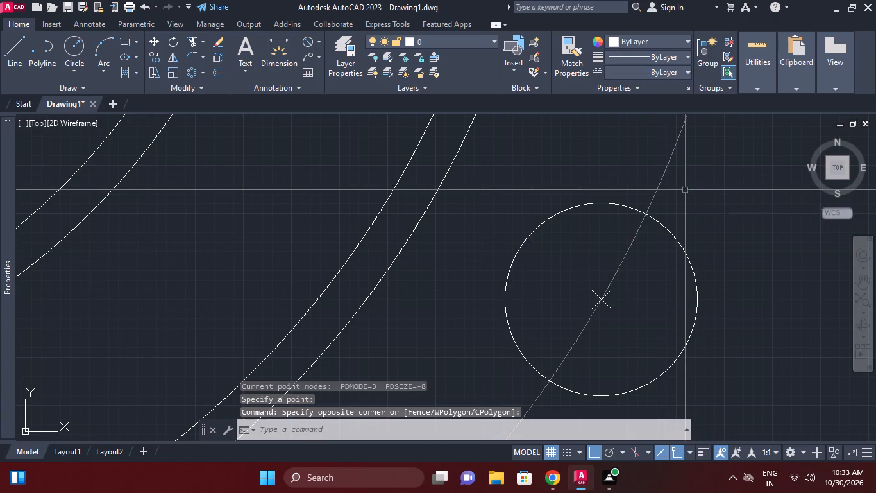
click(675, 246)
click(670, 227)
scroll(686, 214, down, 4)
middle_drag(687, 223, 682, 298)
scroll(664, 178, up, 1)
right_drag(715, 185, 709, 183)
click(732, 211)
scroll(718, 225, down, 2)
middle_drag(718, 225, 630, 237)
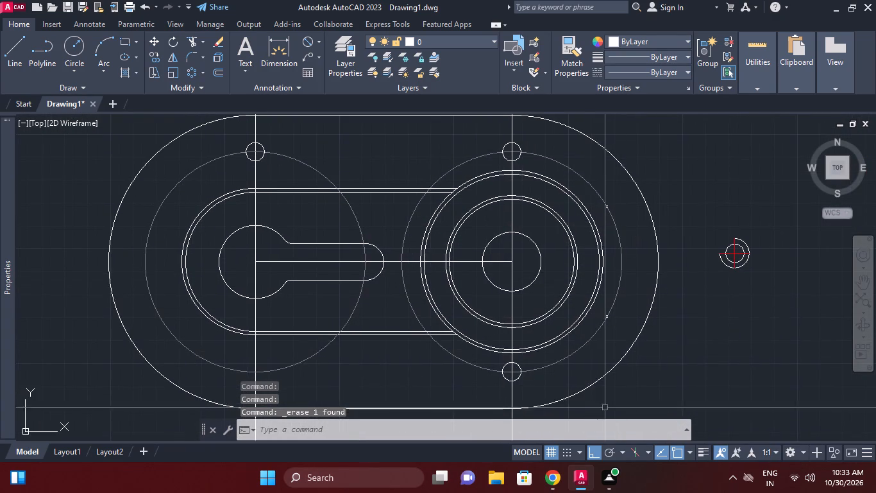
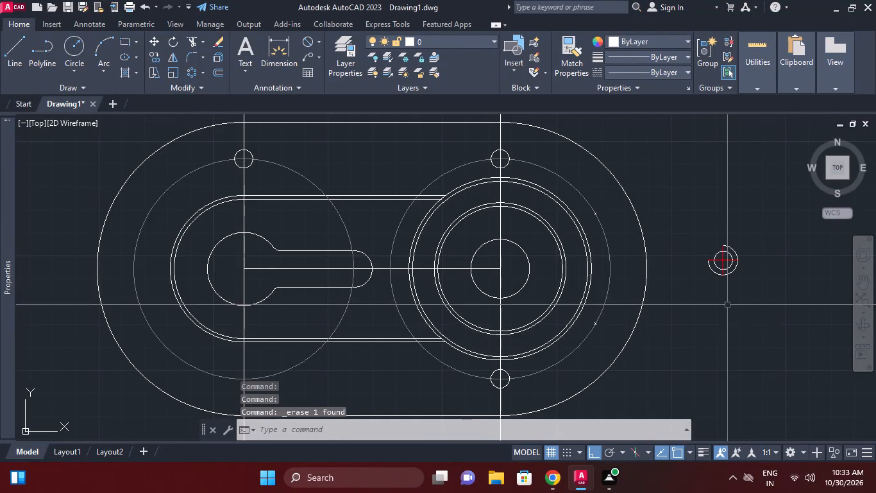
Move the threaded hole symbol with its red cross lines from its centre onto the upper-right point marker on the right thin circle.
click(748, 290)
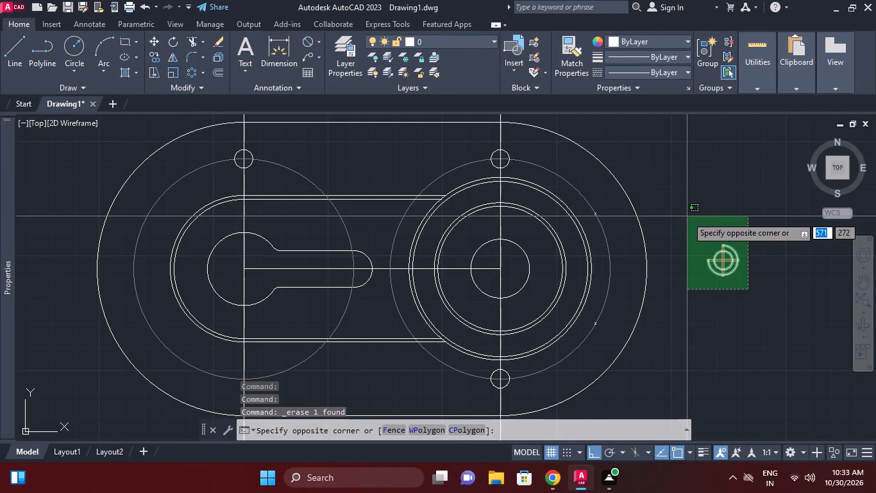
click(687, 216)
right_click(630, 175)
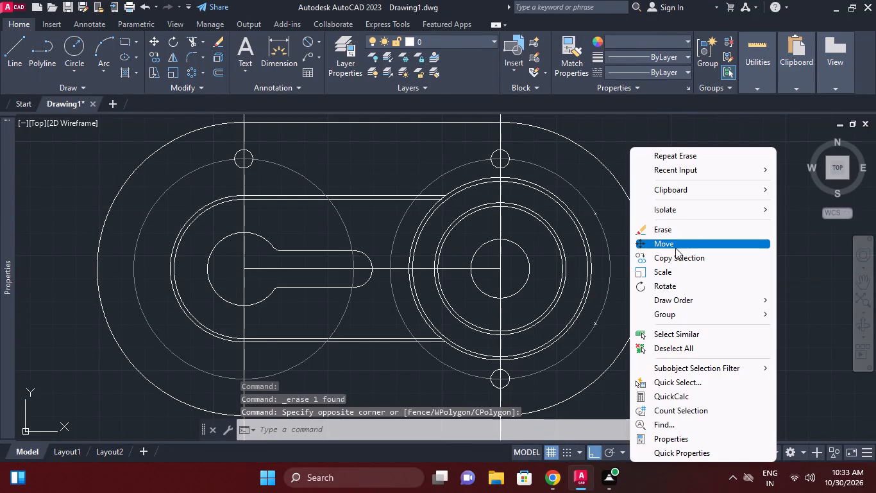
click(675, 248)
scroll(727, 266, up, 3)
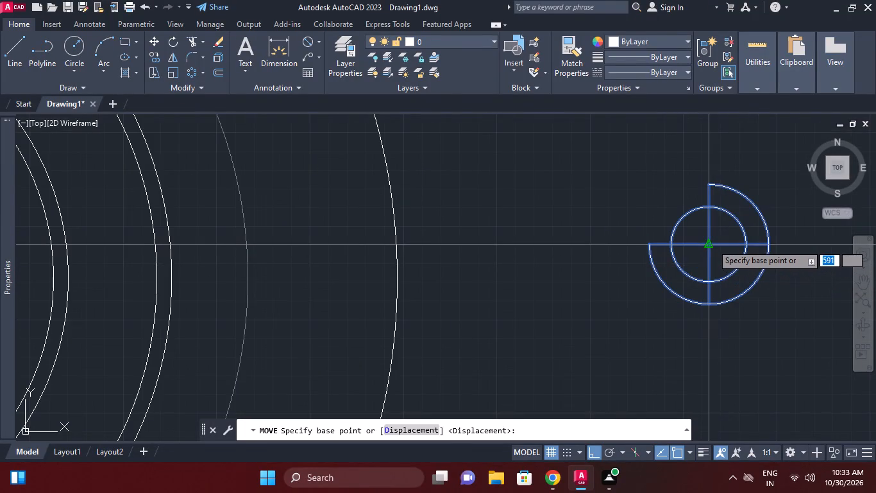
click(712, 244)
scroll(680, 233, down, 1)
middle_drag(680, 234, 746, 313)
scroll(739, 301, down, 1)
middle_click(739, 301)
scroll(575, 248, up, 2)
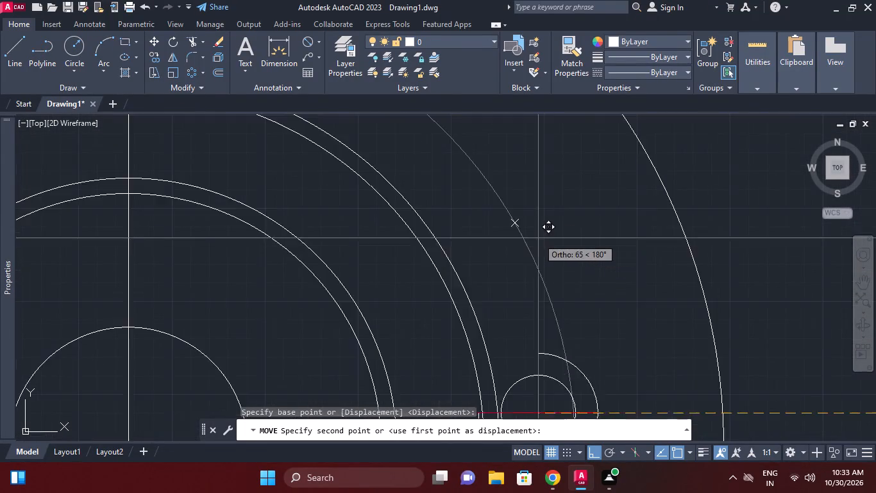
scroll(528, 227, up, 5)
click(409, 184)
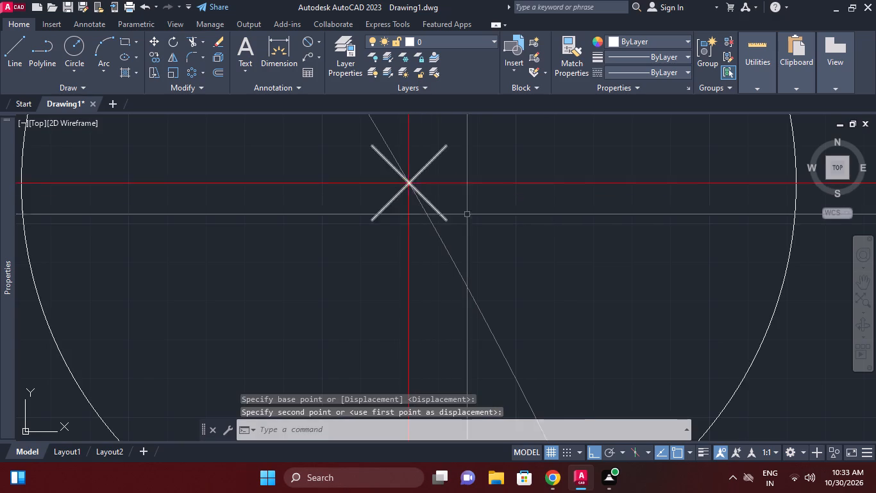
Copy the threaded hole symbol and its red cross lines from the upper-right point marker to the lower-right point marker.
scroll(544, 227, down, 4)
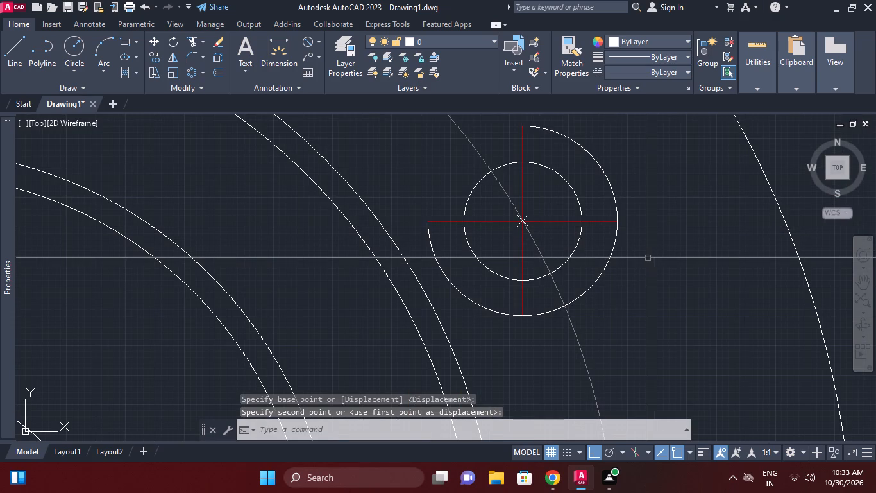
click(648, 258)
click(570, 191)
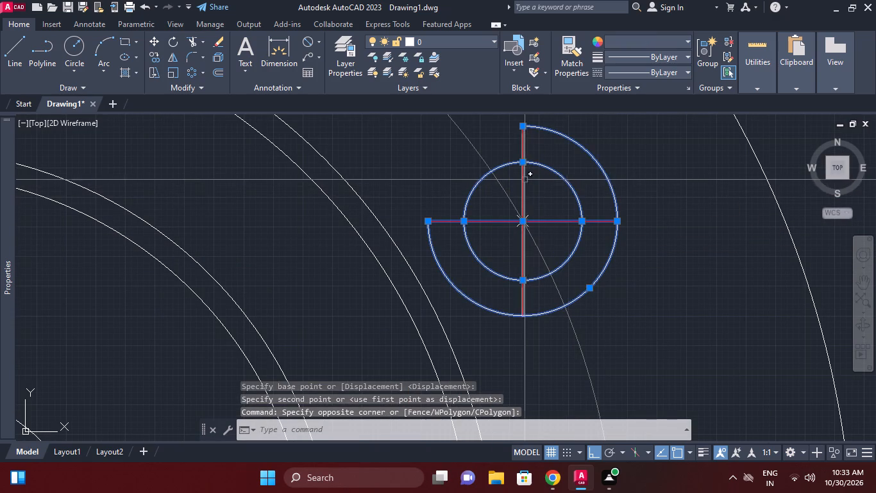
click(525, 180)
right_click(610, 190)
click(647, 257)
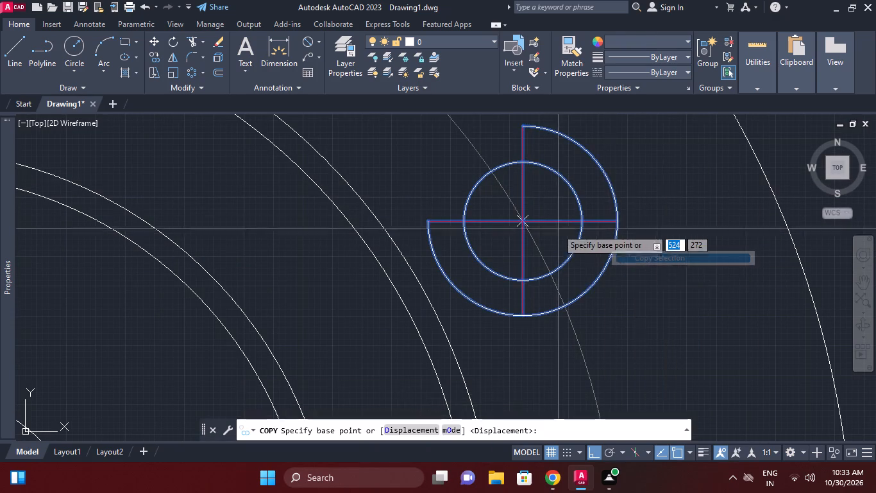
scroll(550, 220, up, 3)
click(435, 220)
scroll(435, 220, down, 6)
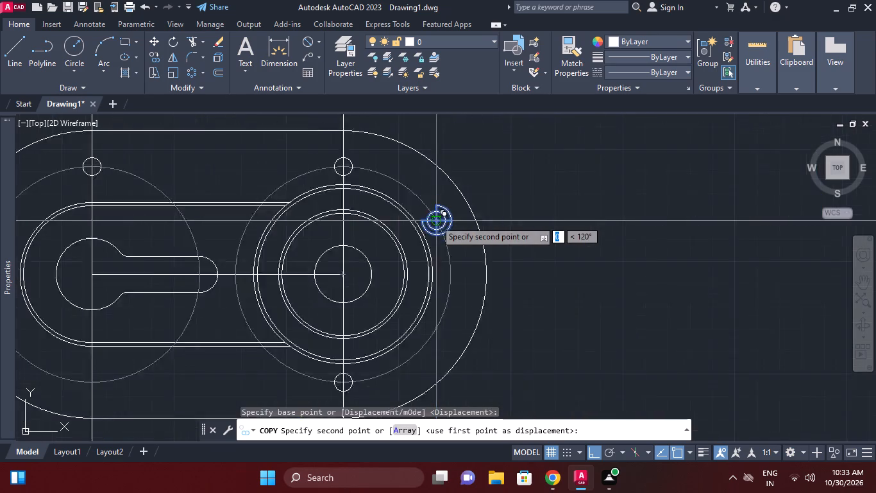
scroll(435, 220, down, 2)
middle_drag(435, 220, 444, 211)
scroll(457, 261, up, 6)
middle_drag(414, 310, 473, 230)
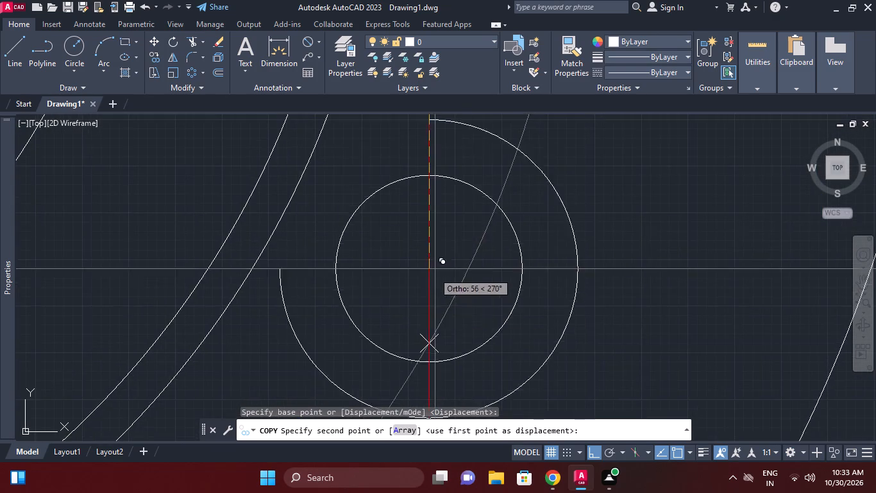
scroll(436, 289, up, 1)
middle_drag(427, 313, 464, 190)
click(459, 255)
scroll(528, 245, down, 2)
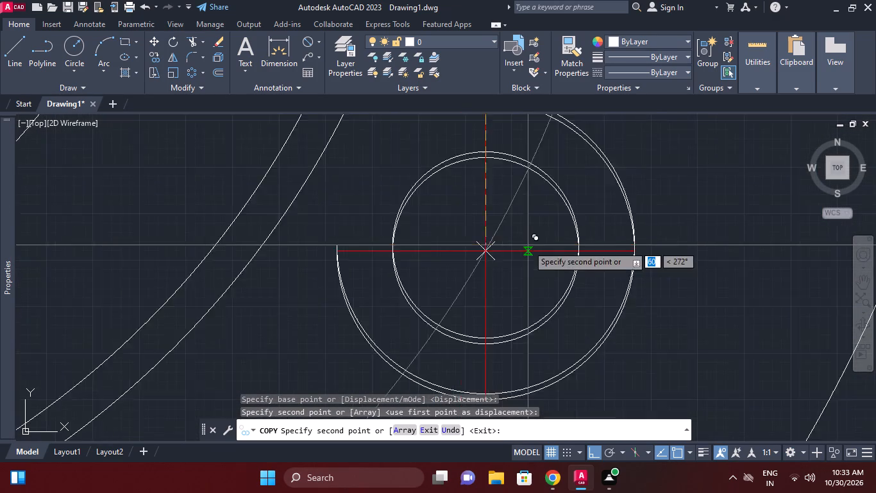
scroll(528, 245, down, 1)
right_click(610, 243)
click(653, 261)
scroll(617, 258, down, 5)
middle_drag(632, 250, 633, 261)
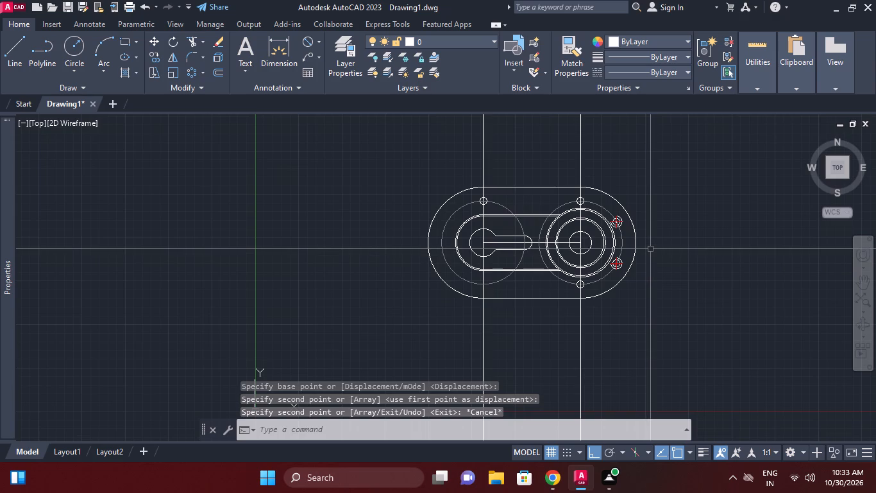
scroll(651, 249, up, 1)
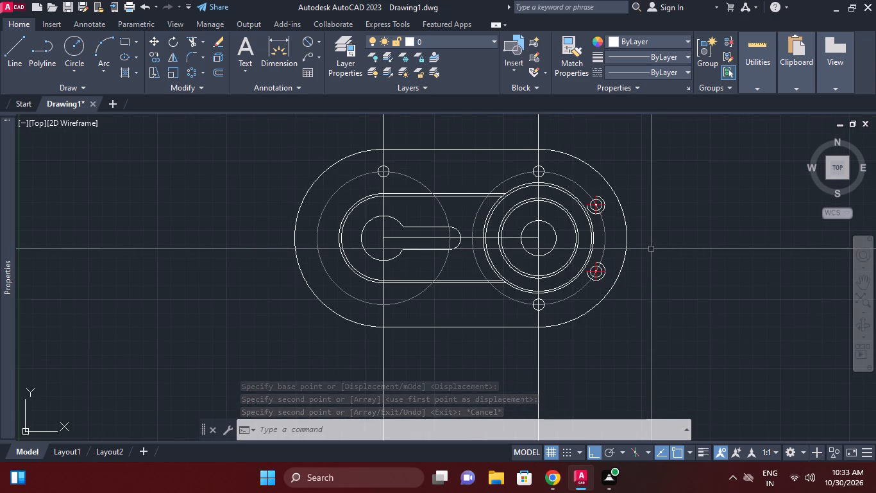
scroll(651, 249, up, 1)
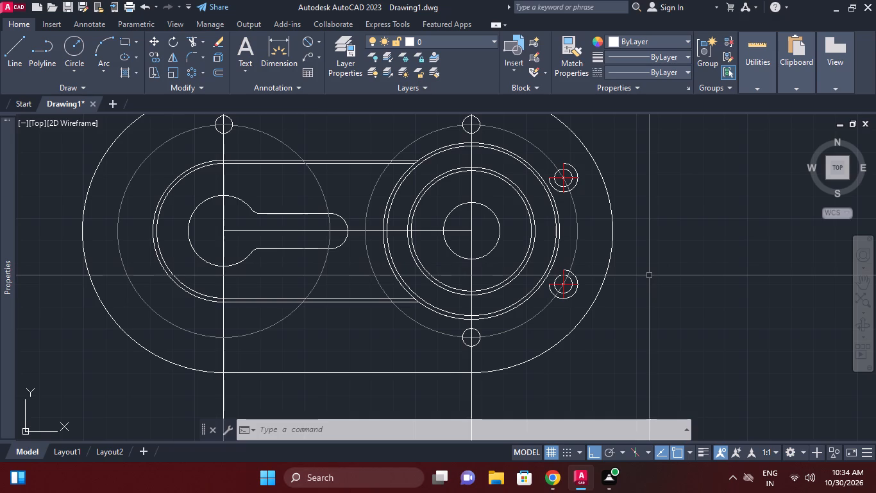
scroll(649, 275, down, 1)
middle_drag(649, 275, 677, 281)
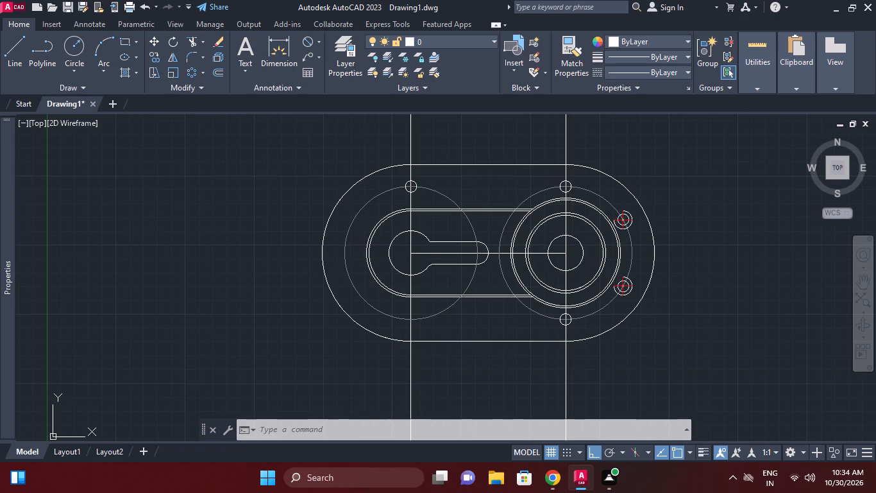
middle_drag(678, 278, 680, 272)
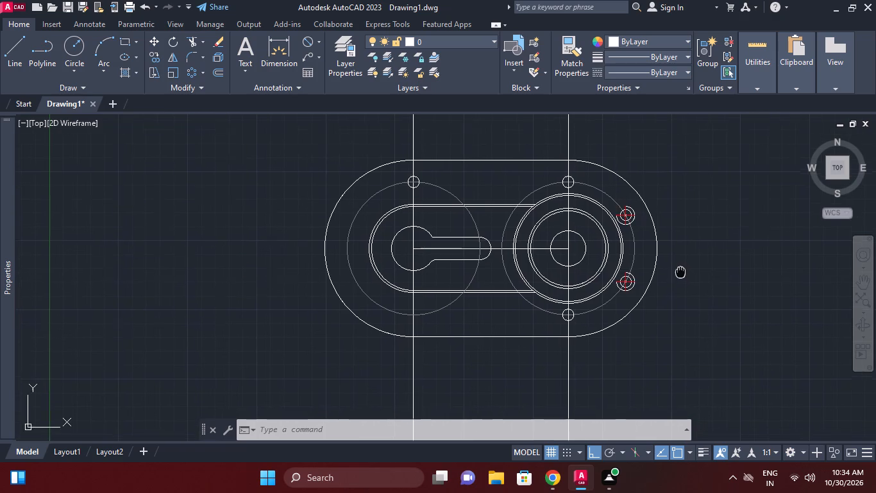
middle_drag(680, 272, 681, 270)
Erase the outer three-quarter arcs of both threaded hole symbols, keeping their inner circles and red cross lines.
scroll(636, 238, up, 1)
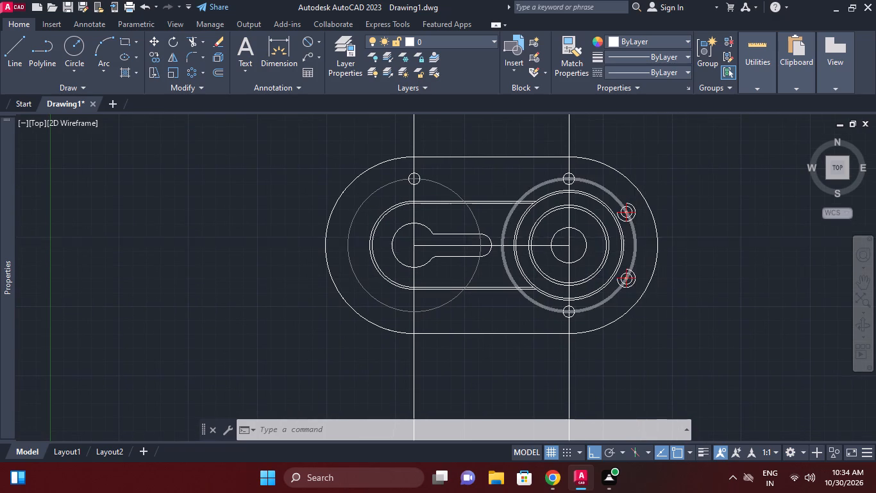
scroll(616, 209, up, 1)
click(616, 208)
scroll(641, 186, up, 2)
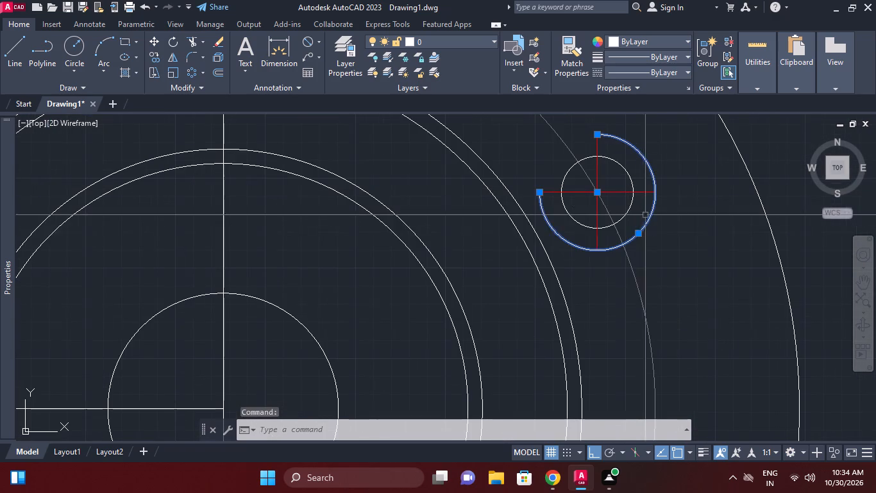
click(639, 234)
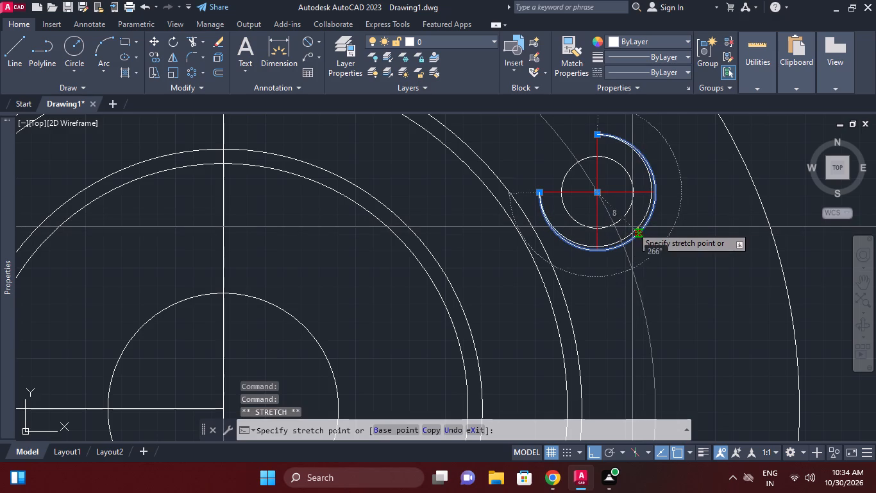
key(Escape)
text(e)
key(space)
scroll(648, 223, down, 3)
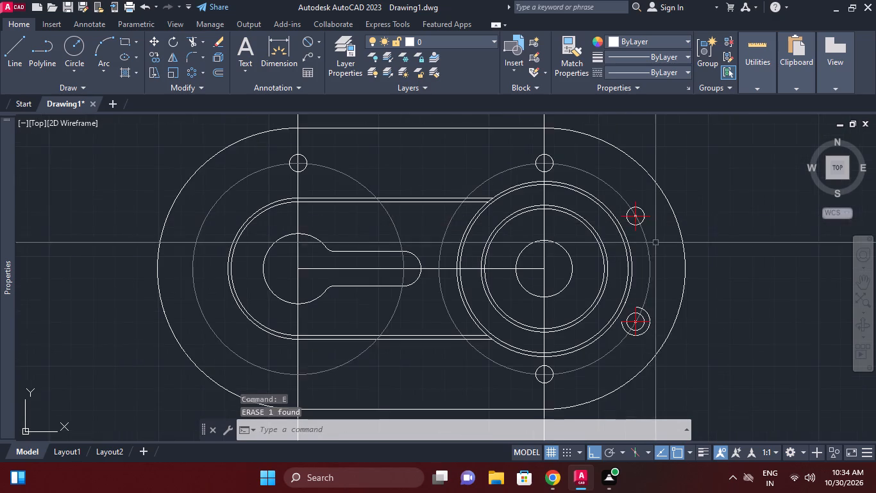
middle_drag(658, 246, 655, 207)
scroll(641, 265, up, 1)
click(643, 277)
key(space)
Draw a circle of about 7 mm radius centred on the lower-right point marker, around the 10 mm hole.
scroll(642, 279, up, 1)
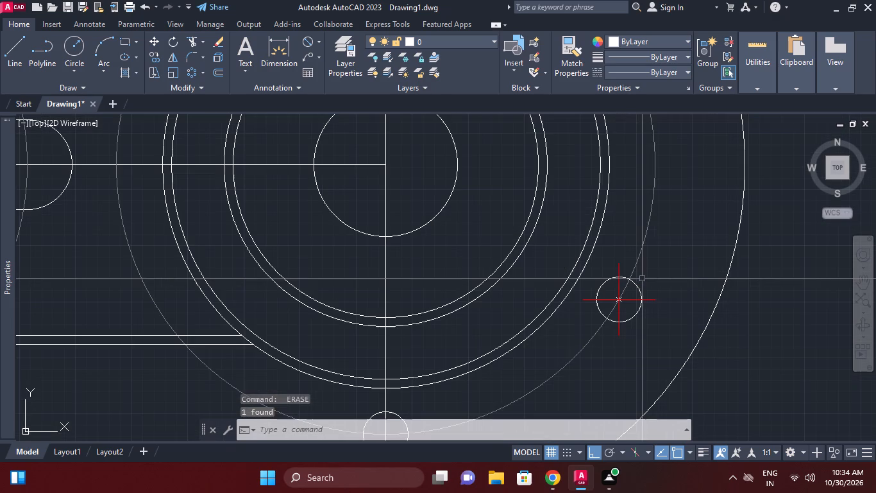
key(c)
key(space)
scroll(618, 297, up, 2)
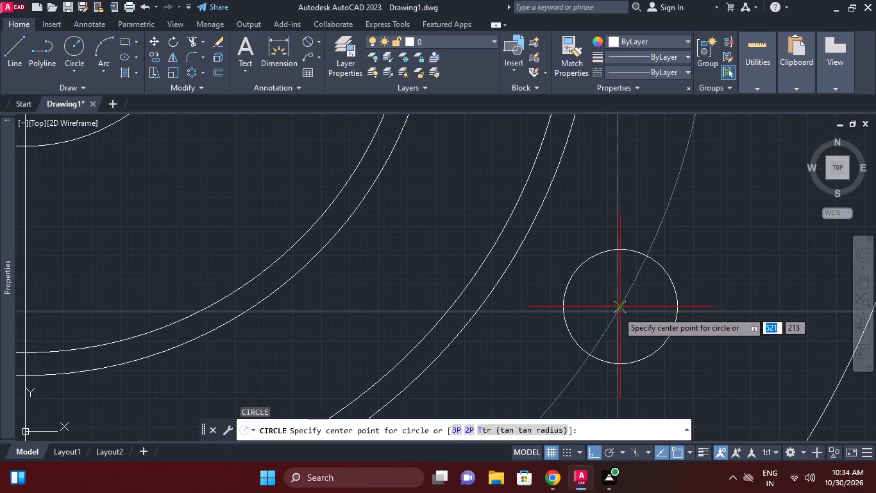
click(618, 308)
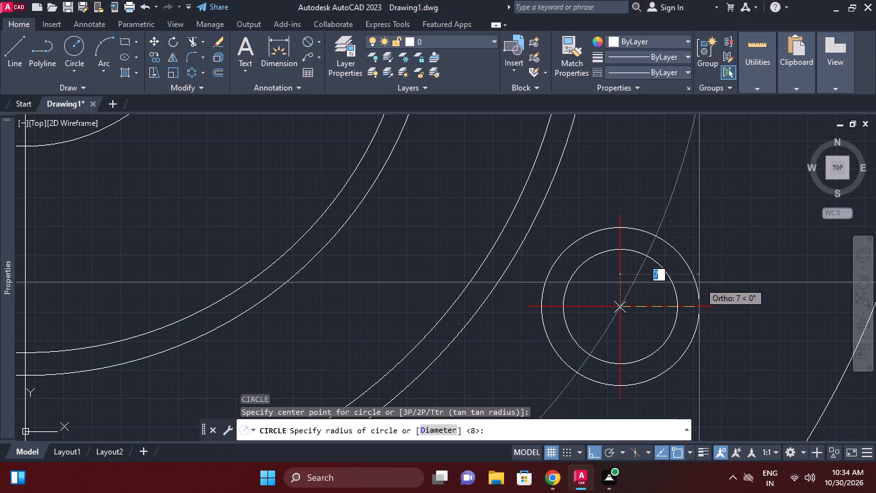
click(695, 288)
right_click(706, 230)
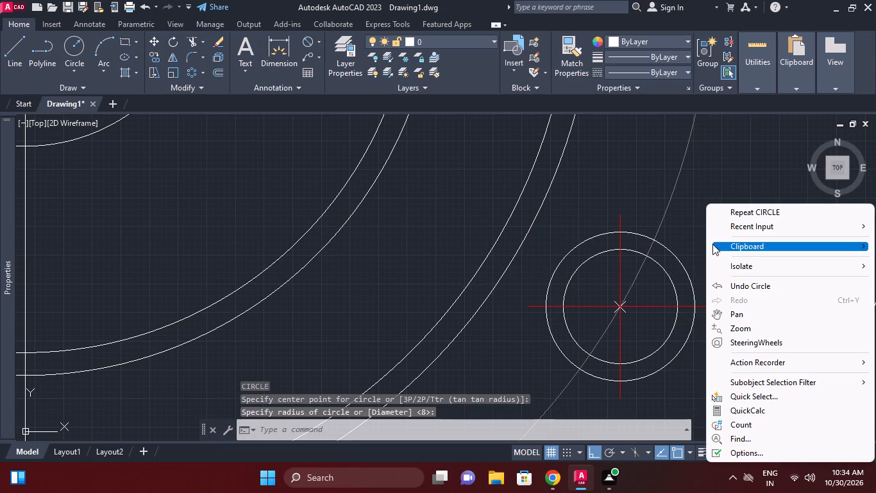
click(689, 219)
click(688, 211)
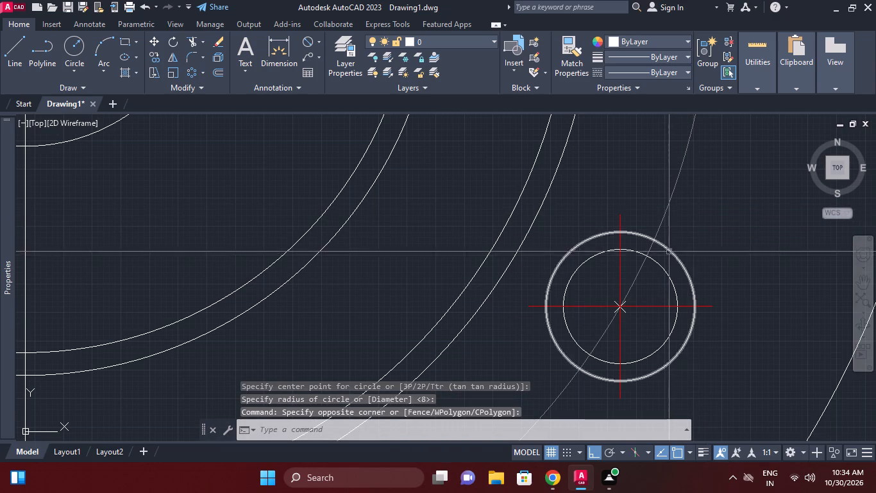
Copy the new outer circle from the lower-right point marker to the upper-right point marker.
click(670, 250)
right_click(694, 213)
click(725, 239)
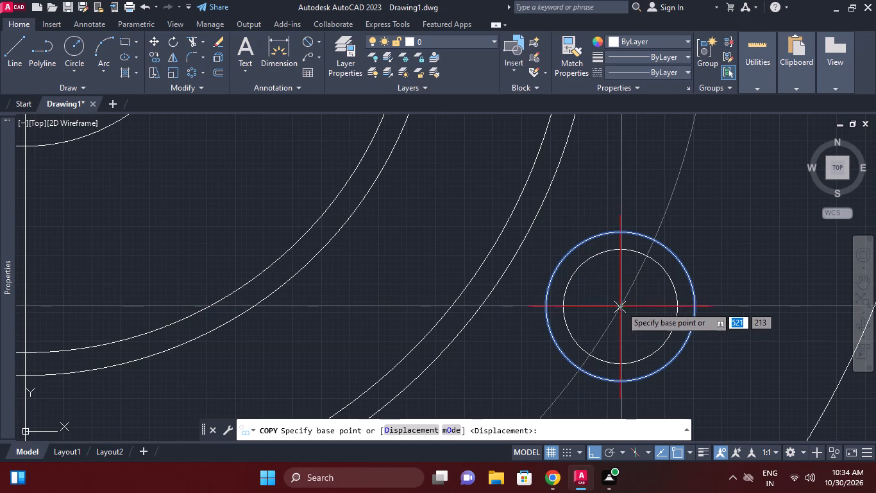
scroll(616, 308, up, 3)
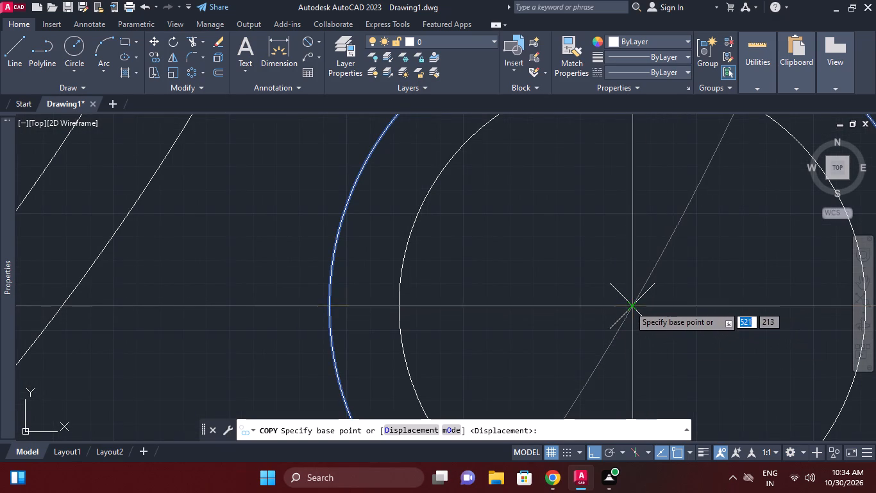
click(629, 306)
scroll(644, 297, down, 5)
scroll(695, 284, down, 2)
middle_drag(695, 284, 679, 336)
scroll(671, 240, up, 5)
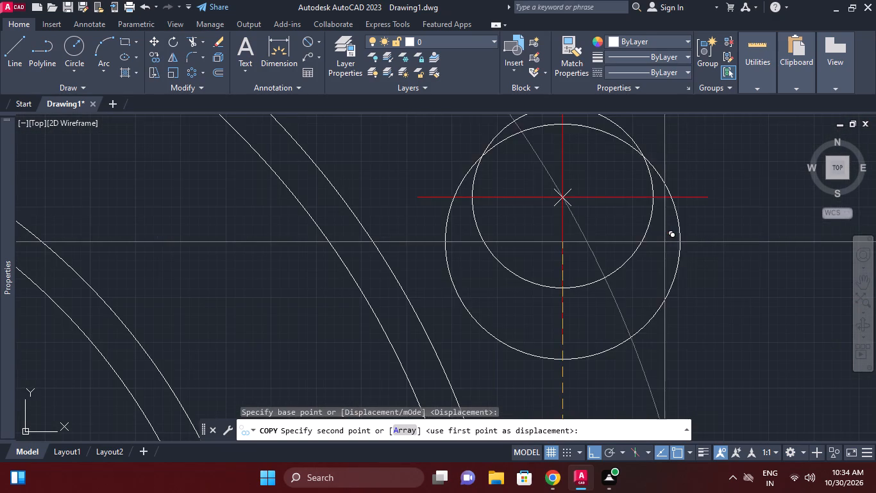
click(561, 198)
scroll(617, 216, up, 1)
right_click(777, 270)
click(778, 296)
Trim the upper-left quarter off the outer circles of both threaded hole symbols.
scroll(776, 293, down, 2)
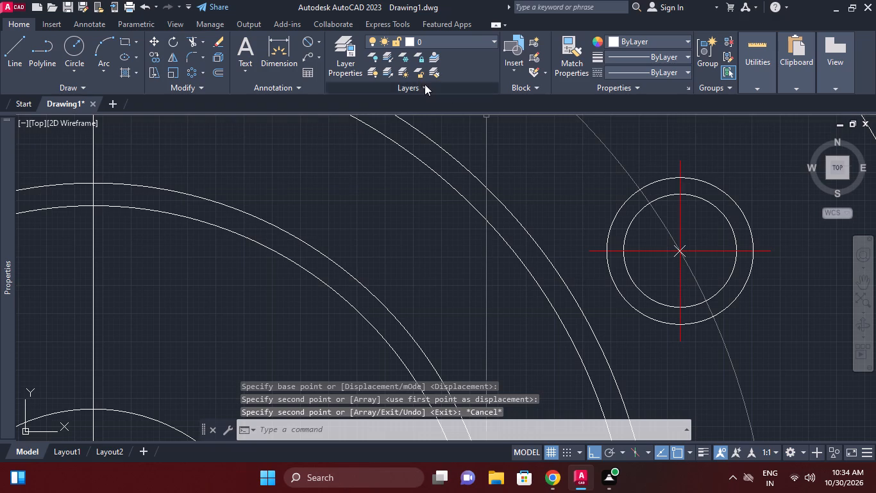
click(190, 37)
right_click(272, 156)
click(358, 166)
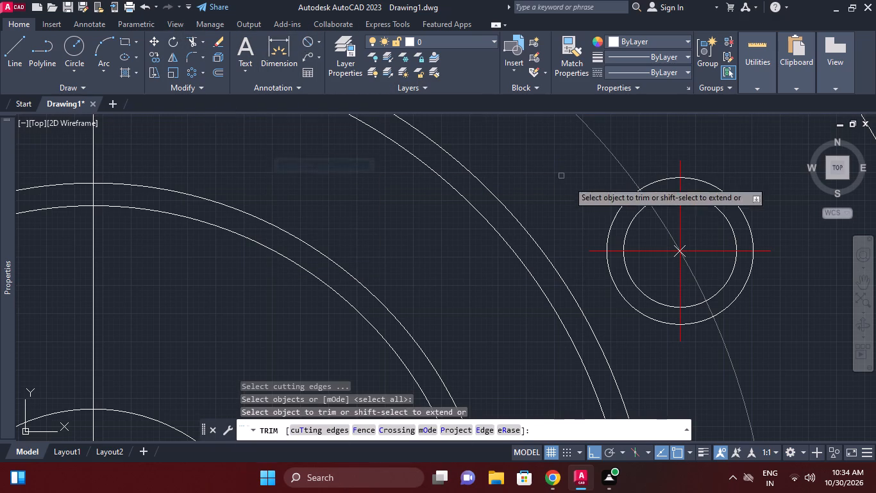
click(628, 202)
click(663, 179)
scroll(663, 179, down, 2)
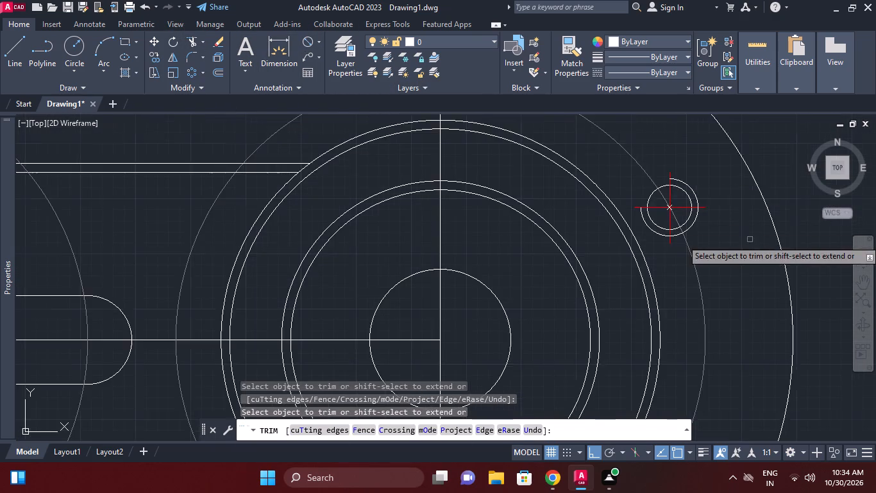
scroll(750, 239, down, 1)
middle_drag(749, 239, 747, 184)
scroll(752, 312, up, 2)
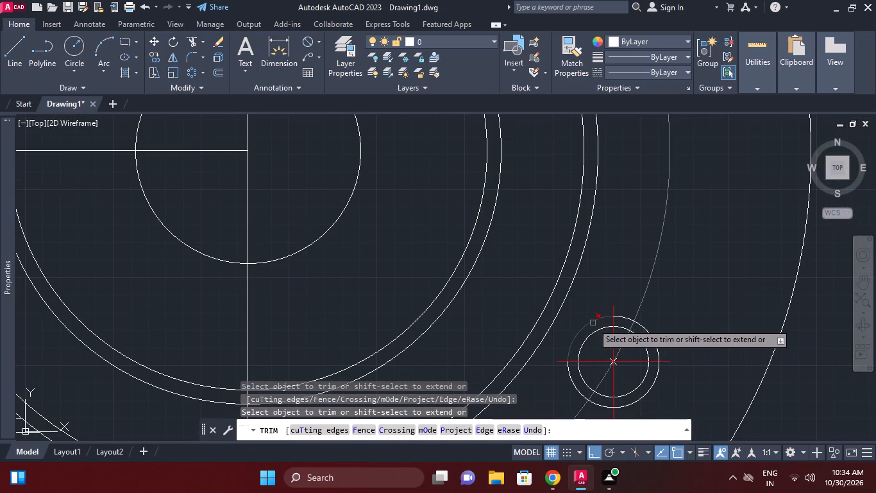
click(593, 323)
scroll(671, 284, down, 3)
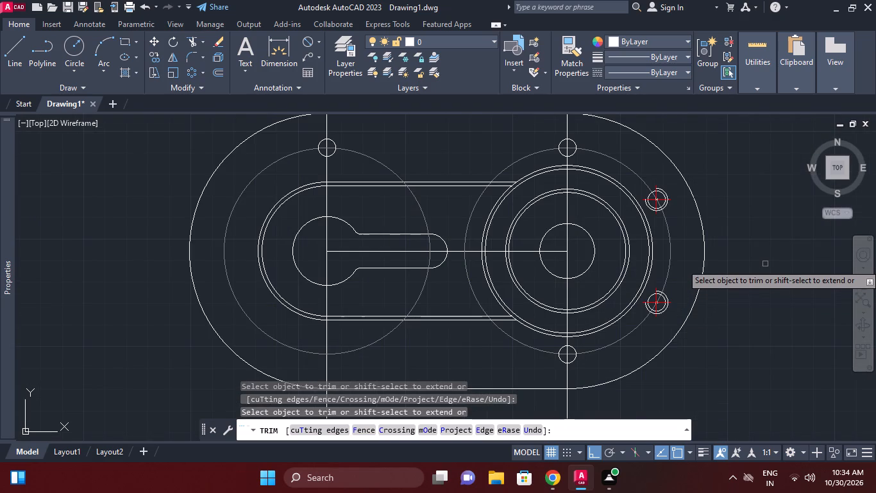
right_click(781, 230)
click(802, 243)
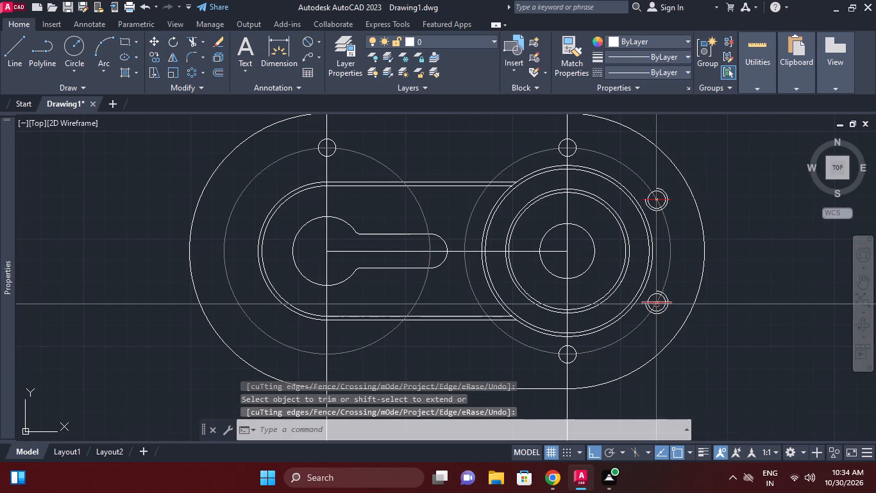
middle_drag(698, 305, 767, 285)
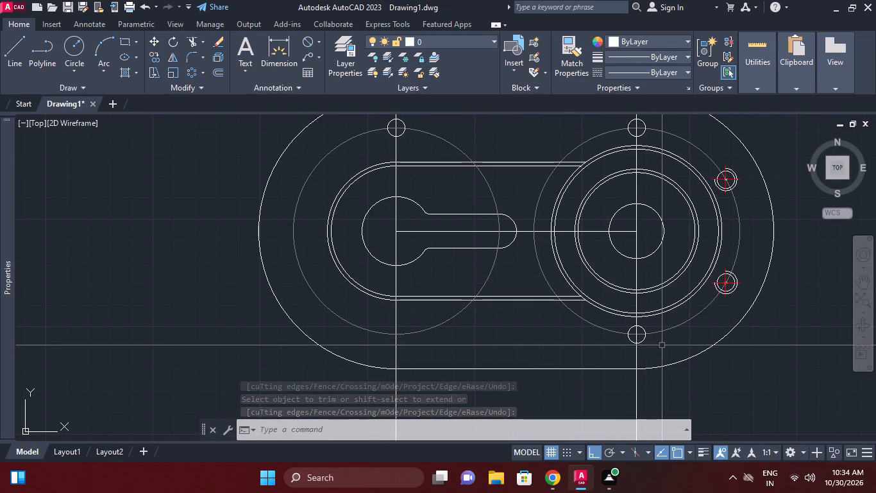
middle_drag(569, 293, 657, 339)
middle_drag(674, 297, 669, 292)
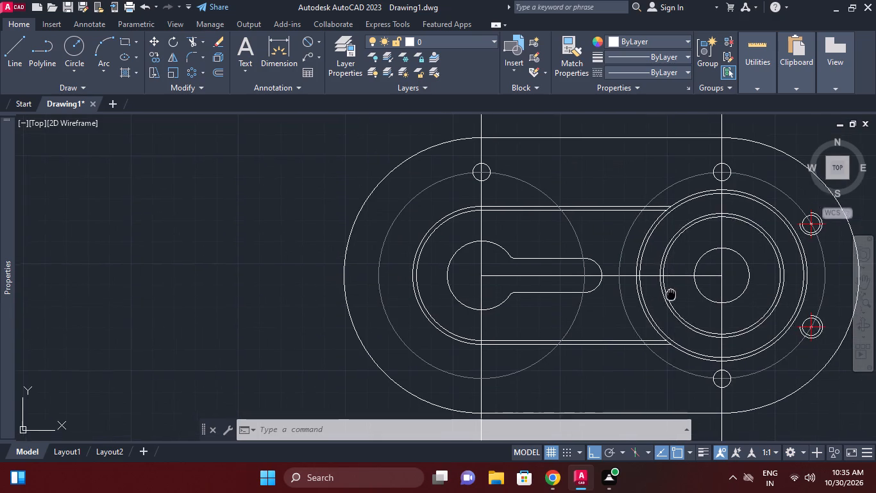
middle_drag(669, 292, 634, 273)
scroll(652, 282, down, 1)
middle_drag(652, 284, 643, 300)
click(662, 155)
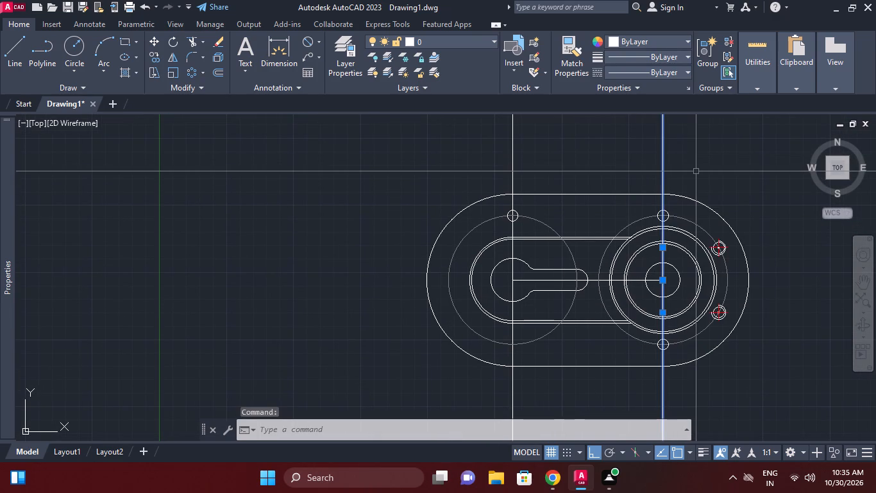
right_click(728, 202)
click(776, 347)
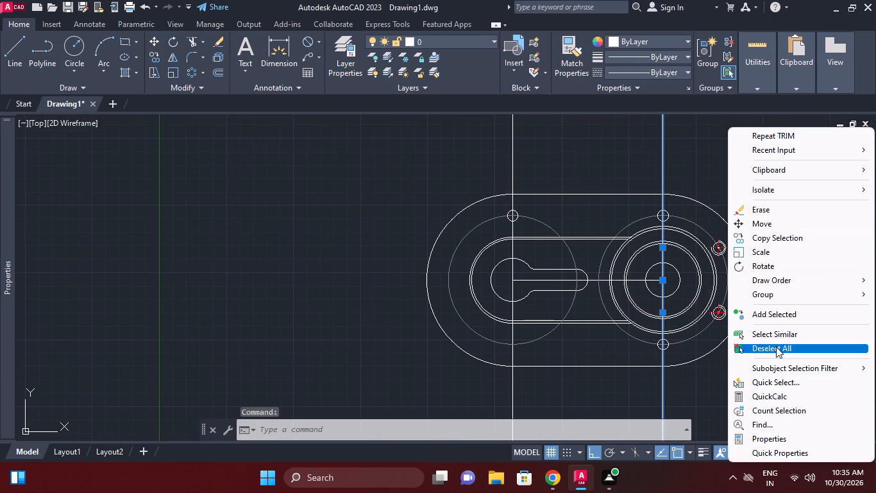
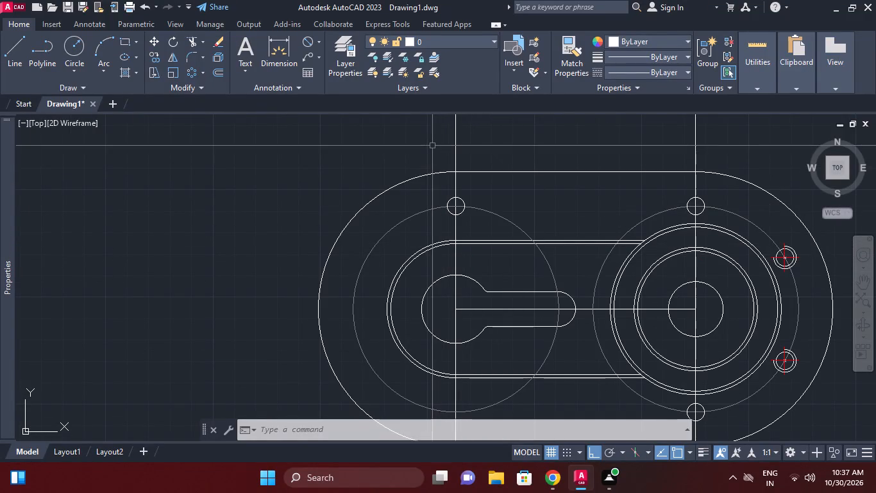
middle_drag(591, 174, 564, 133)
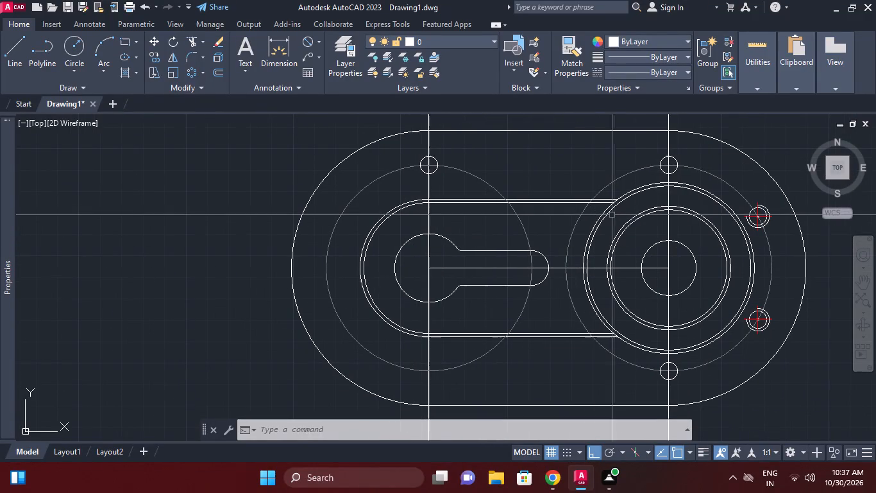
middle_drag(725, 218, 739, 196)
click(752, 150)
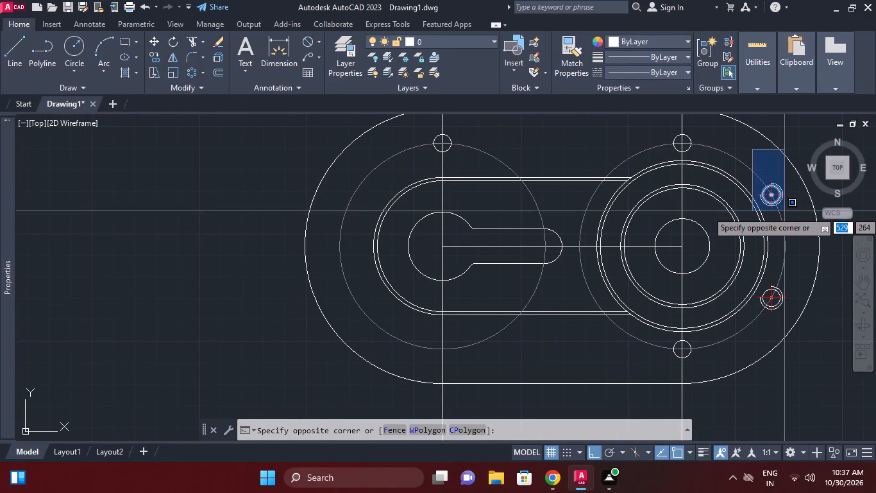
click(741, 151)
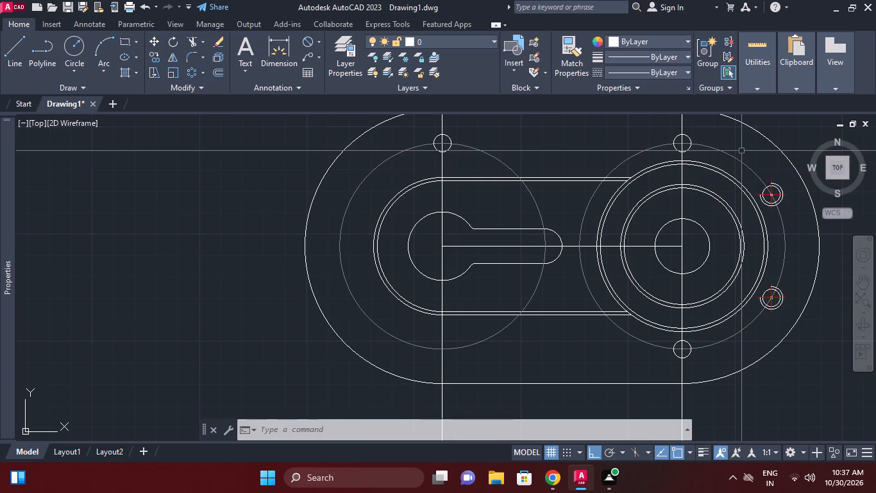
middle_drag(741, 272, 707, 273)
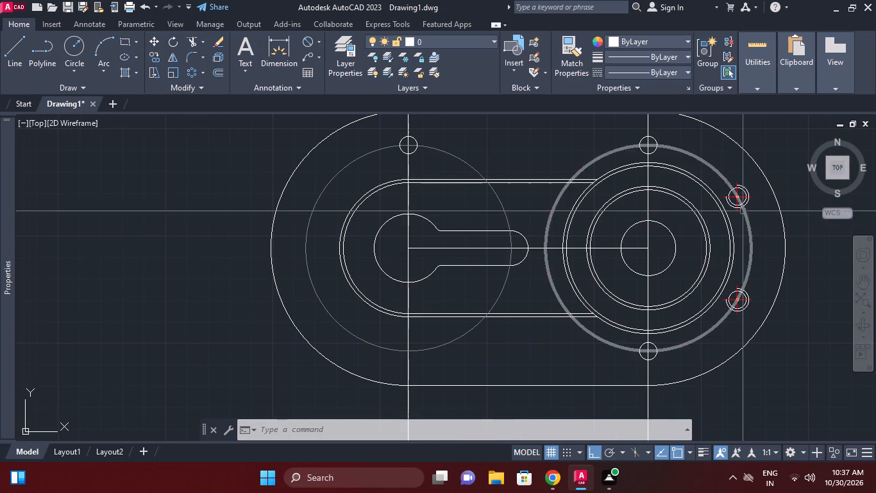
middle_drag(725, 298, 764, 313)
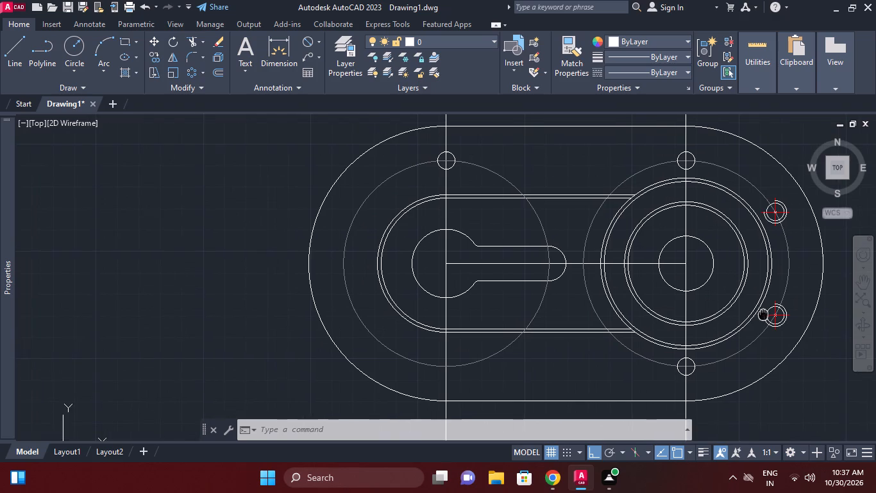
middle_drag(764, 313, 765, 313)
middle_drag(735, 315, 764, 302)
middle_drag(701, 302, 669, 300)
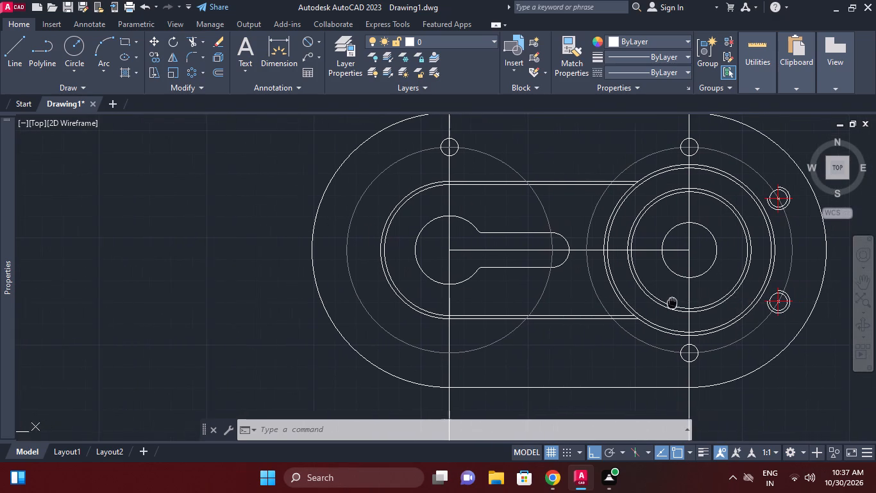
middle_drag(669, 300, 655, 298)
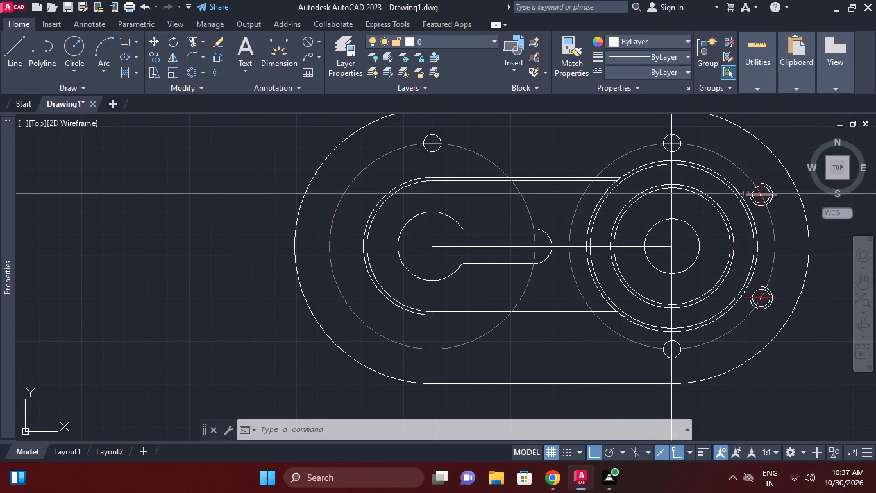
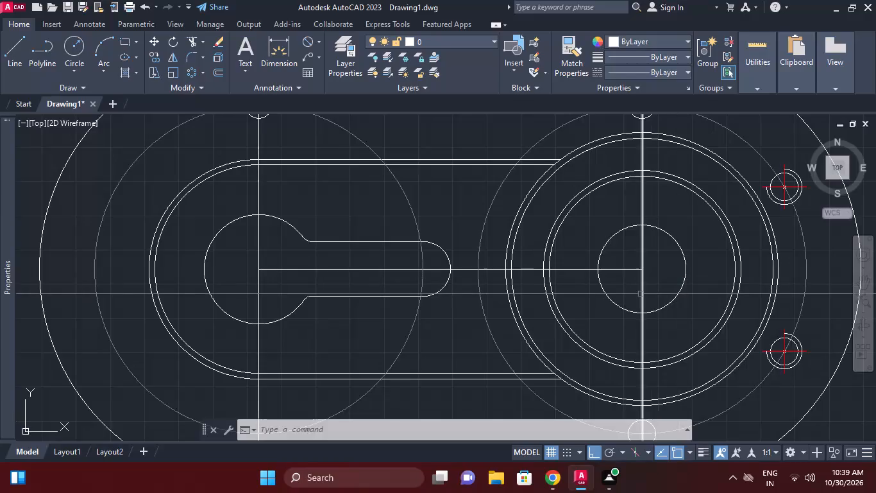
Polar-array the small hole above the keyhole's round end about that end's center, with 6 items over 360°.
middle_drag(641, 294, 645, 303)
middle_drag(525, 293, 539, 300)
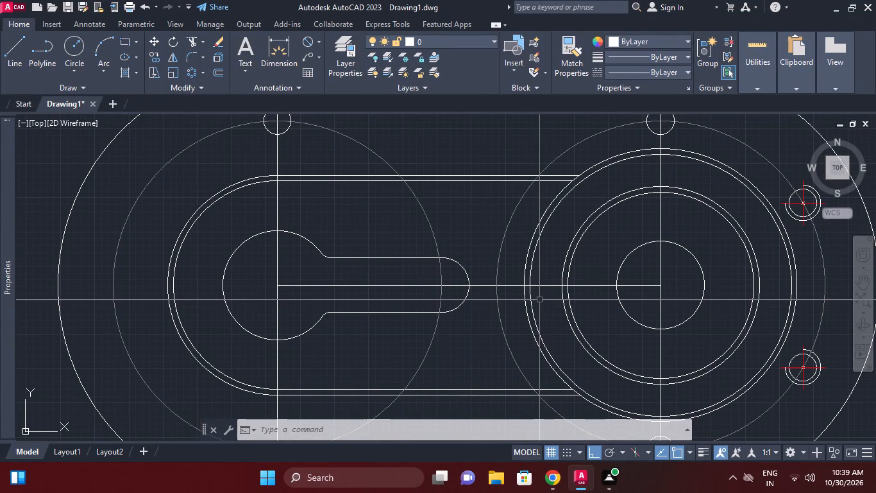
middle_drag(666, 353, 761, 370)
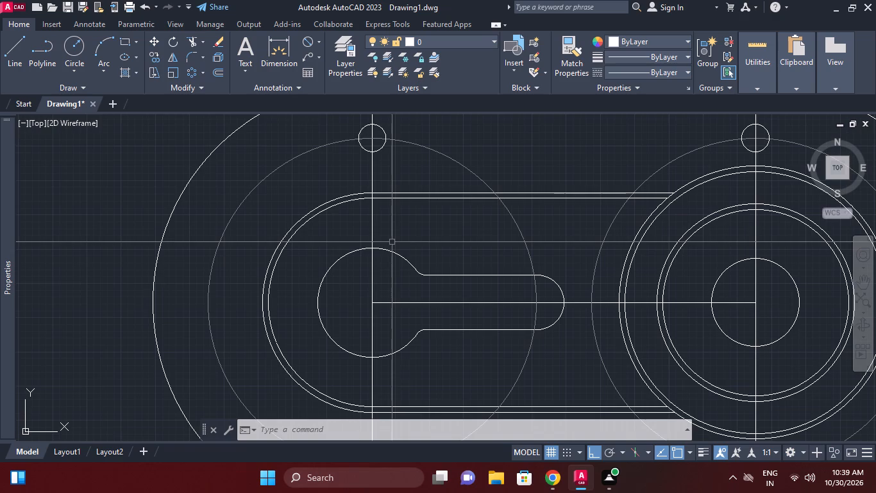
middle_click(414, 237)
middle_drag(425, 232, 427, 223)
scroll(425, 232, down, 1)
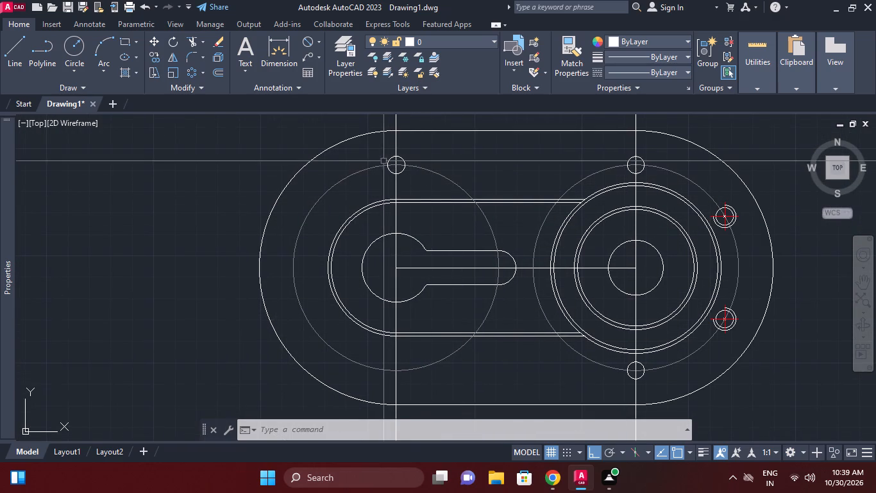
click(374, 151)
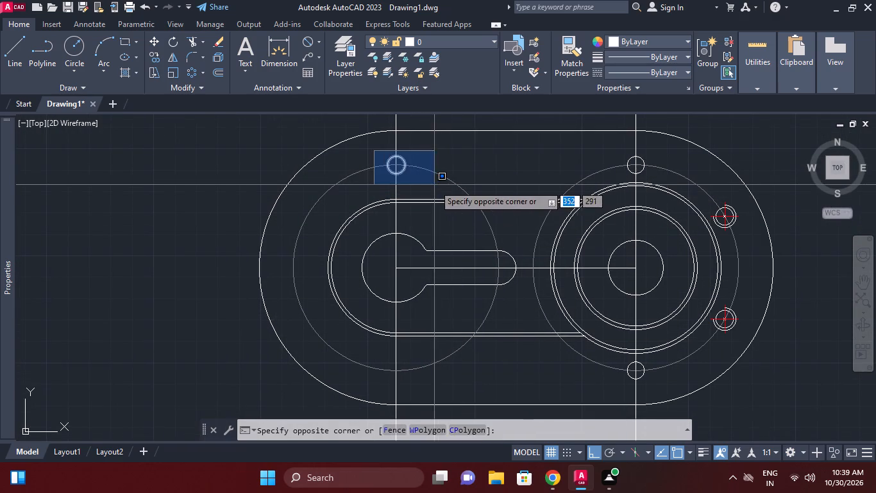
click(434, 185)
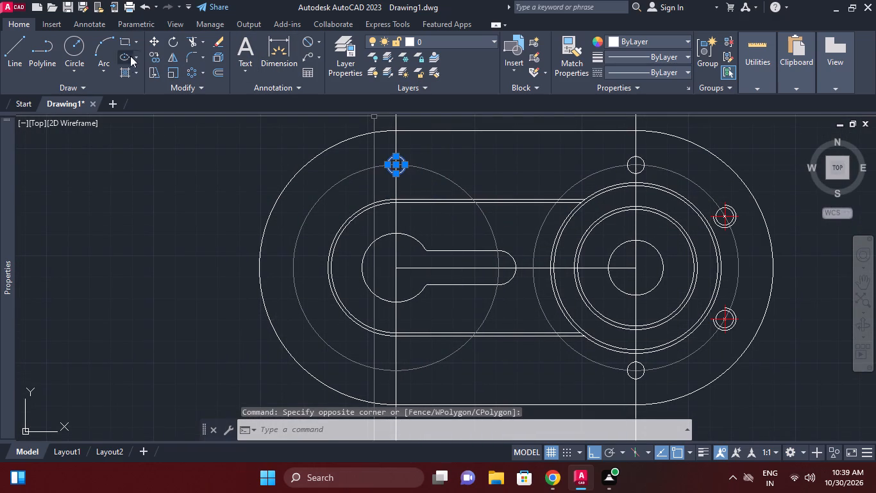
click(189, 73)
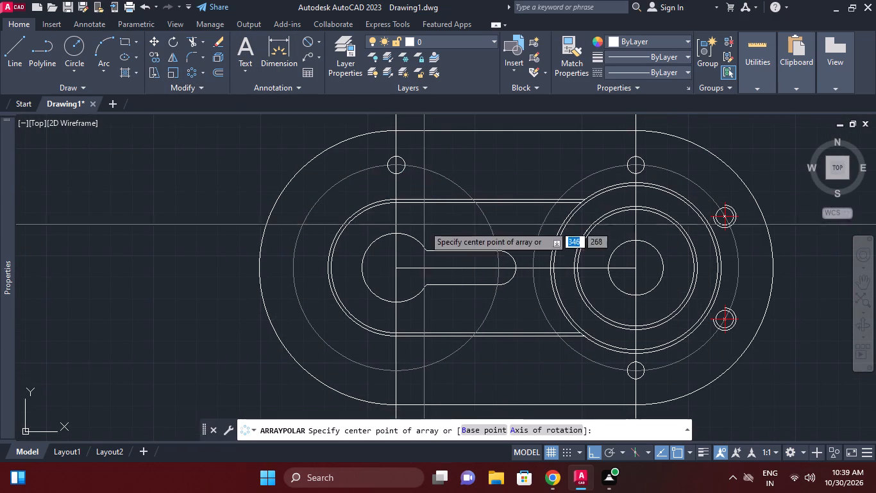
click(396, 269)
right_click(488, 171)
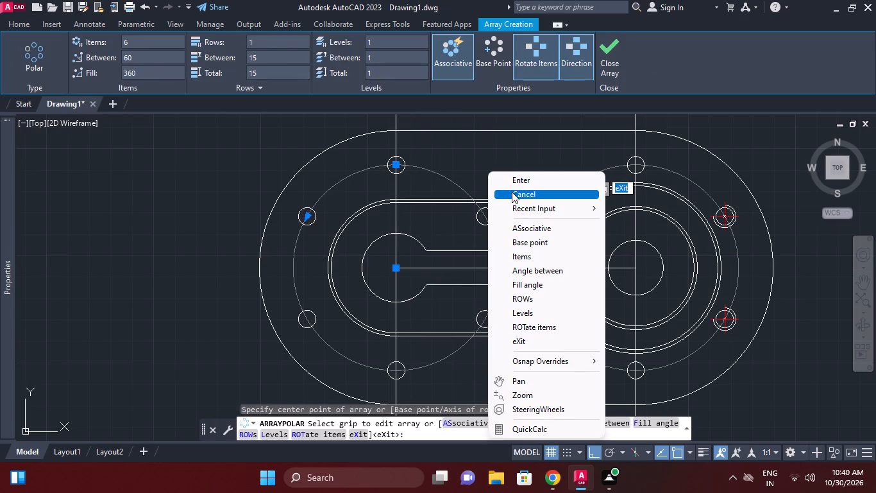
click(512, 192)
Explode the polar array of small holes into separate circles.
click(484, 206)
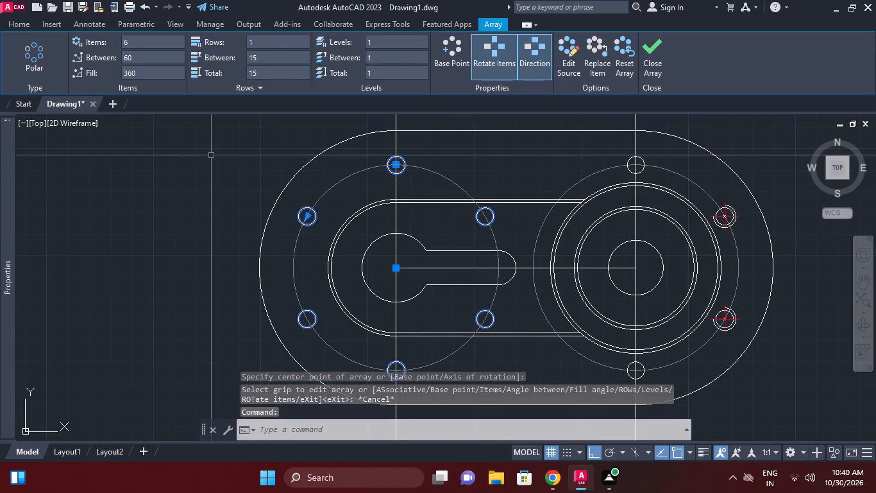
text(x)
key(space)
Erase the two arrayed holes on the slot side of the keyhole, above and below the slot.
scroll(495, 214, up, 1)
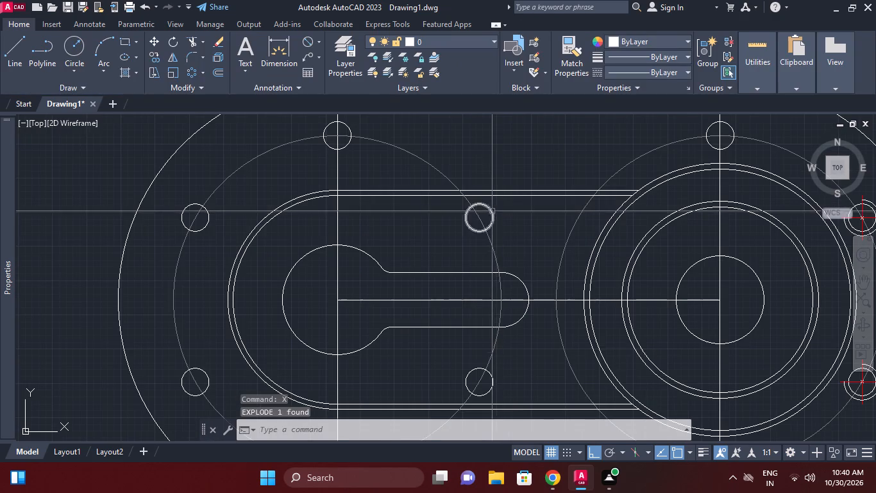
click(492, 211)
scroll(504, 226, down, 2)
click(499, 290)
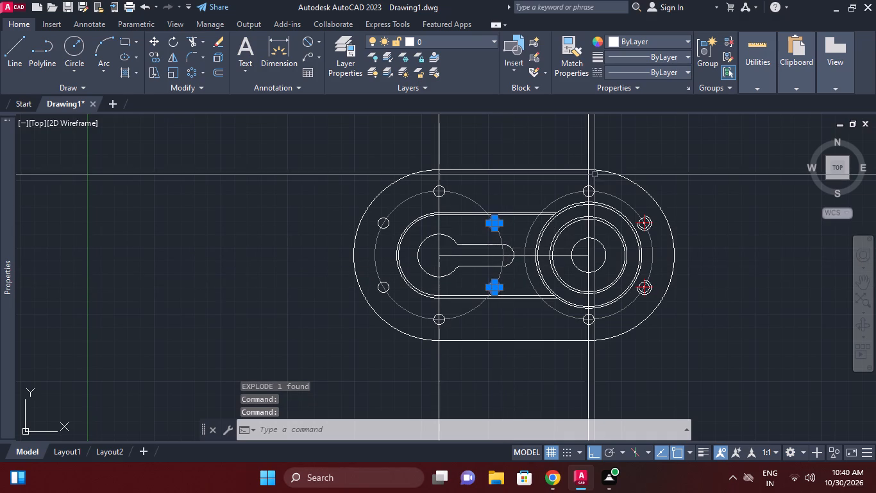
right_click(659, 173)
click(693, 229)
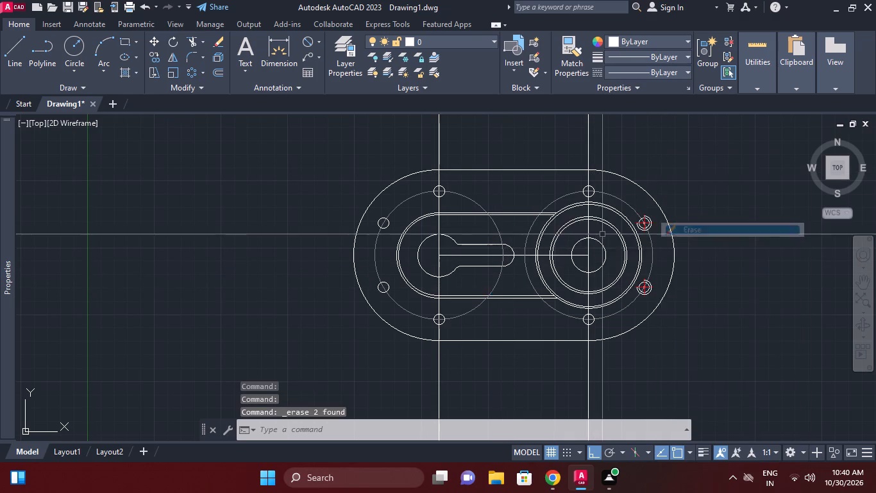
Erase the grey construction circle around the right-hand concentric rings.
scroll(602, 234, up, 1)
click(659, 196)
right_click(729, 183)
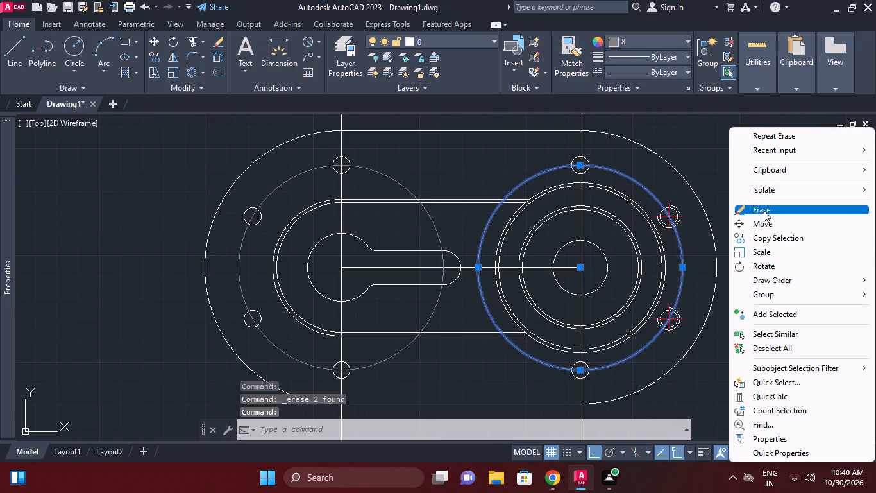
click(764, 211)
Place point markers at the centers of the upper and lower holes on the part's left side.
scroll(745, 201, down, 1)
middle_drag(743, 202, 749, 192)
middle_drag(725, 227, 729, 214)
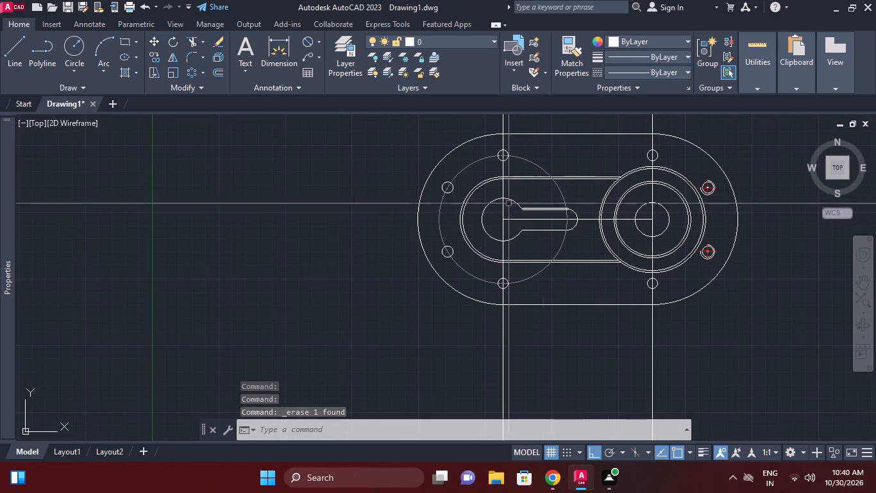
scroll(437, 187, up, 1)
right_click(260, 171)
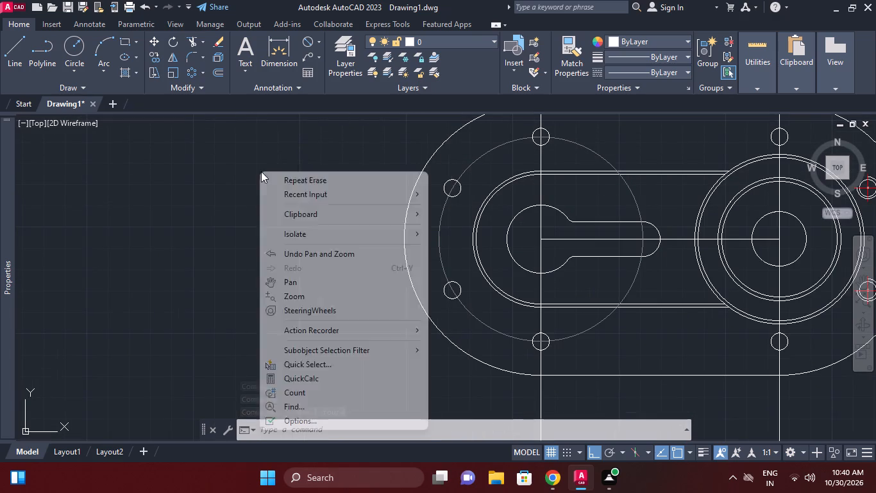
click(292, 192)
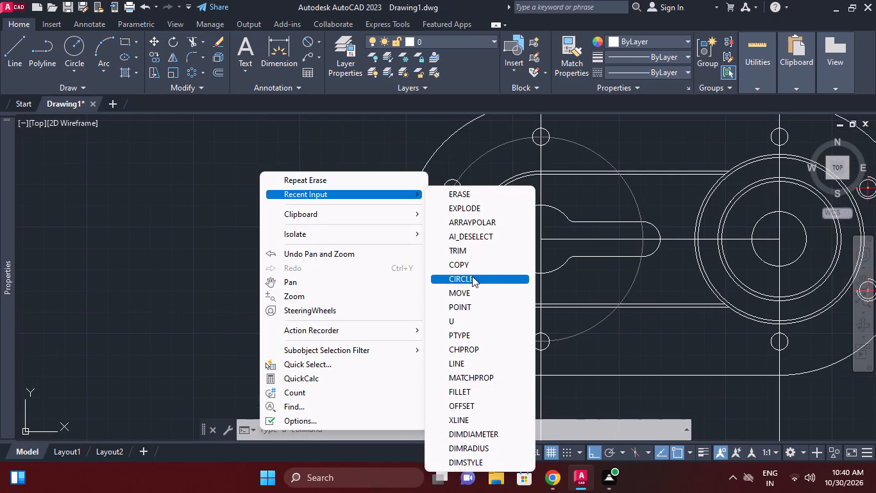
click(471, 307)
scroll(451, 192, up, 3)
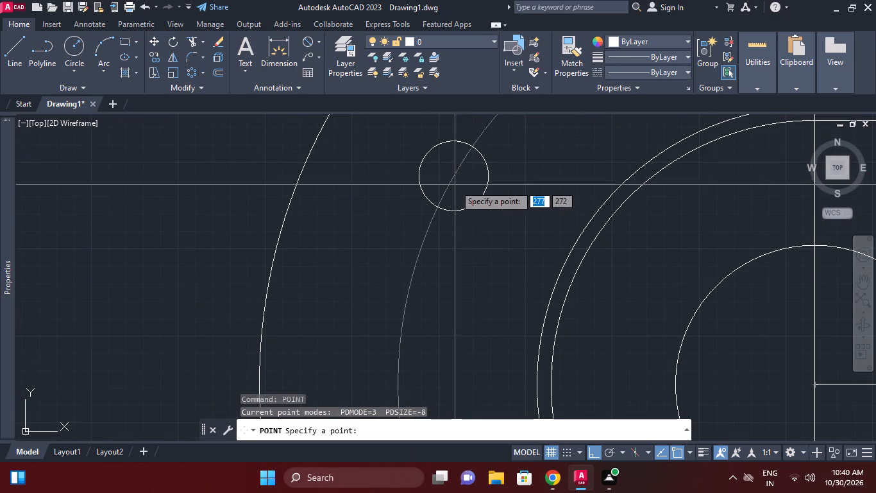
click(453, 172)
scroll(529, 201, down, 2)
middle_drag(523, 227, 548, 164)
middle_drag(512, 232, 516, 177)
scroll(518, 255, up, 2)
right_click(503, 236)
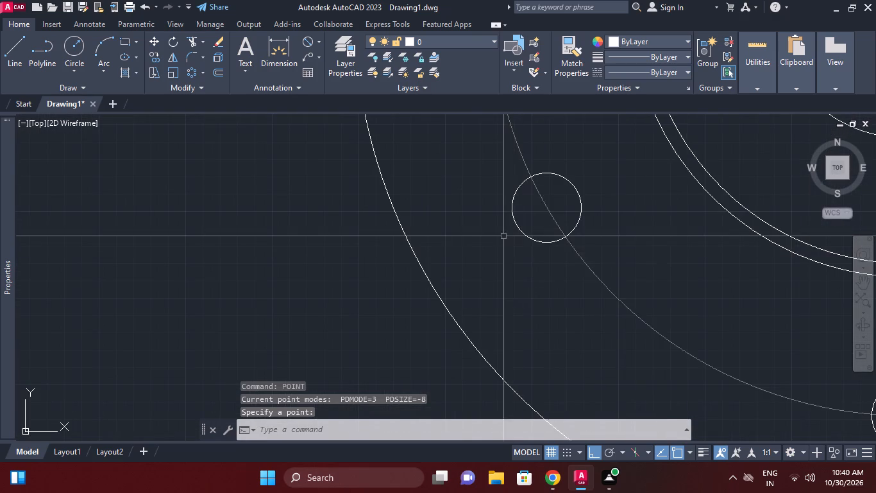
click(541, 218)
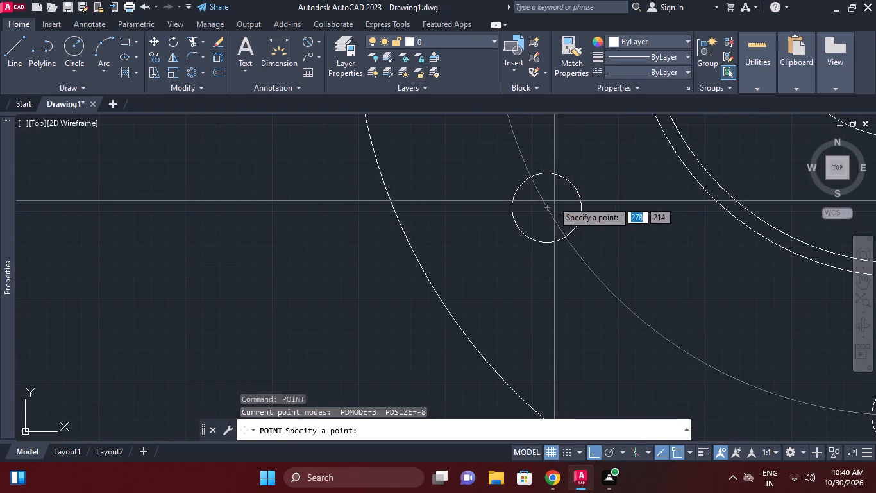
click(548, 206)
Erase the two plain hole circles around the point markers on the part's left side.
scroll(621, 207, down, 1)
middle_drag(618, 209, 585, 262)
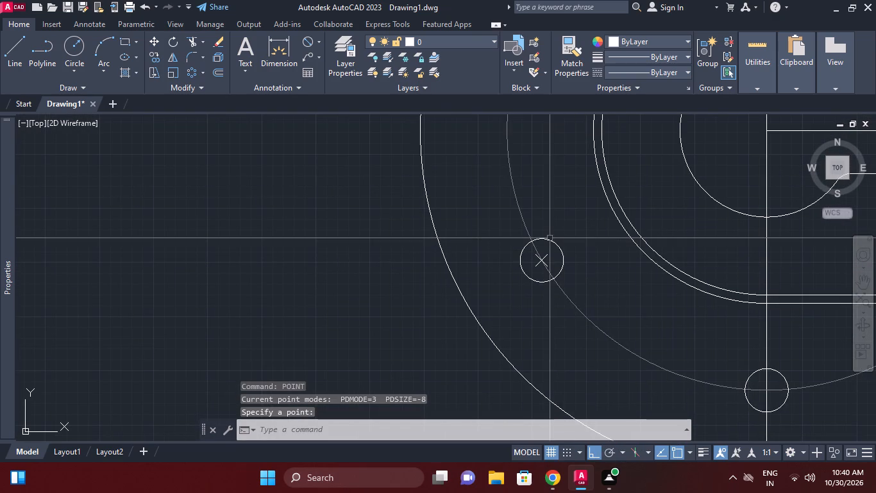
click(541, 236)
click(542, 242)
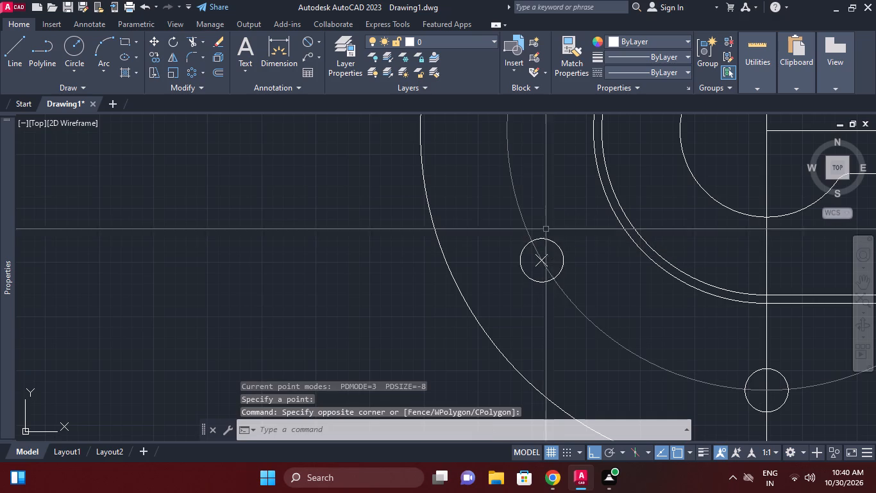
click(551, 245)
scroll(555, 189, down, 1)
middle_drag(555, 195, 564, 283)
middle_drag(557, 195, 557, 279)
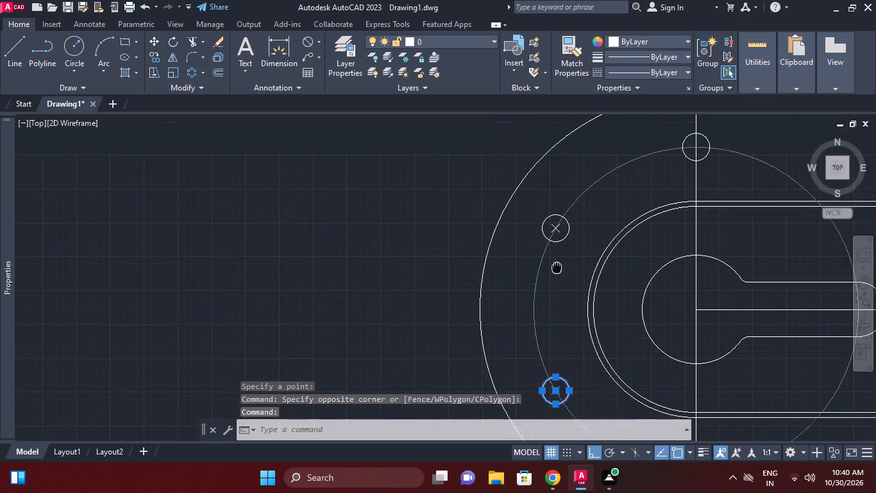
middle_drag(557, 279, 559, 276)
scroll(547, 207, up, 2)
click(550, 249)
right_click(533, 210)
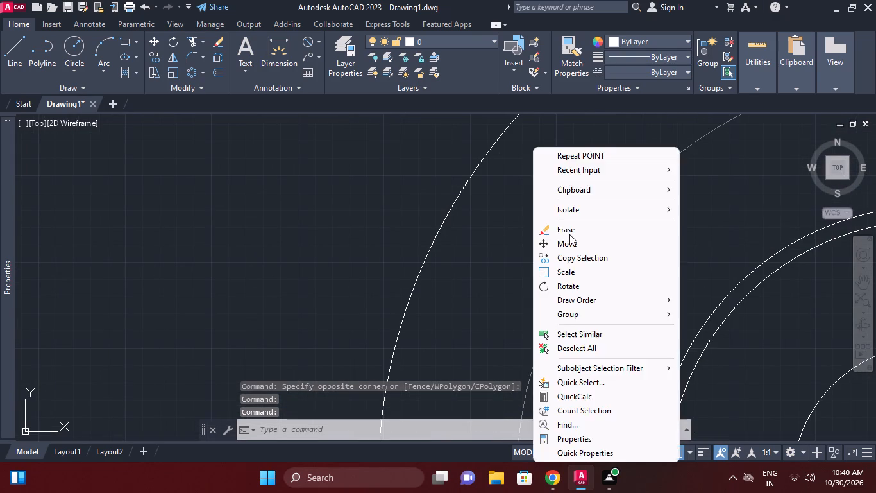
click(569, 234)
Copy the upper-right threaded hole with its thread arc and red center lines from its center to the upper-left point marker.
scroll(572, 218, down, 2)
middle_drag(572, 218, 512, 216)
scroll(592, 233, down, 2)
middle_drag(590, 233, 338, 179)
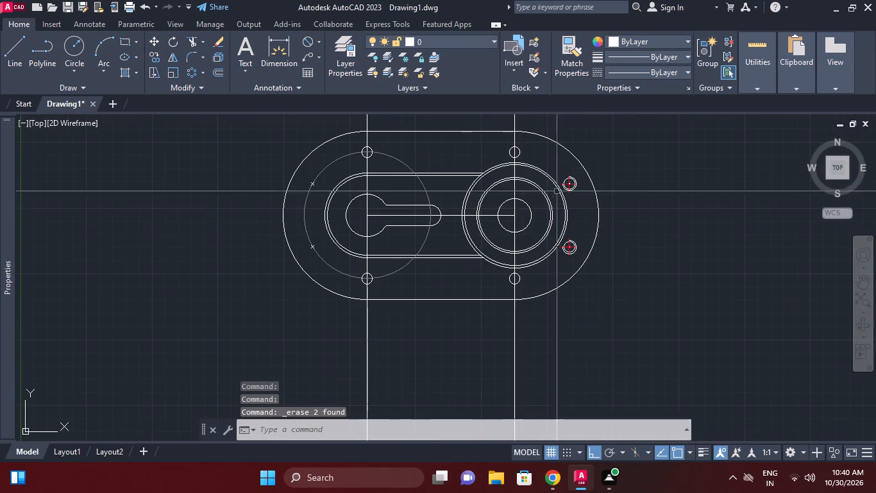
scroll(560, 187, up, 4)
click(550, 126)
click(689, 263)
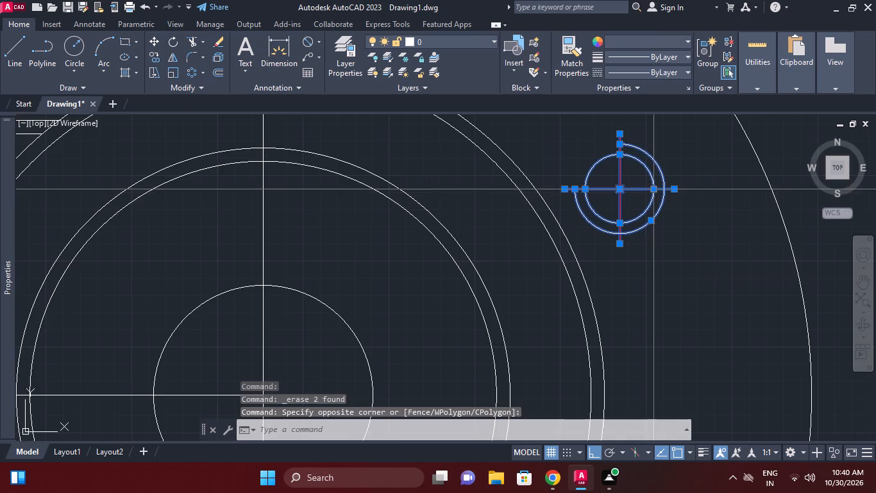
scroll(639, 178, up, 4)
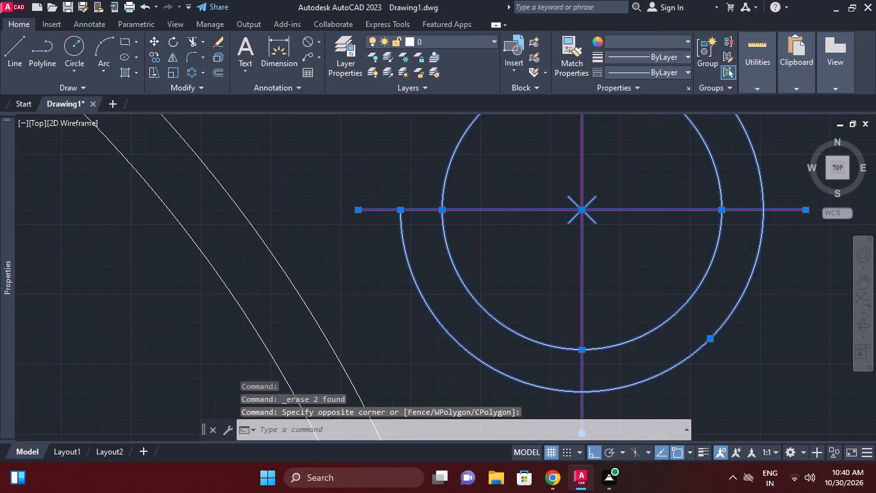
shift+click(591, 201)
right_click(622, 199)
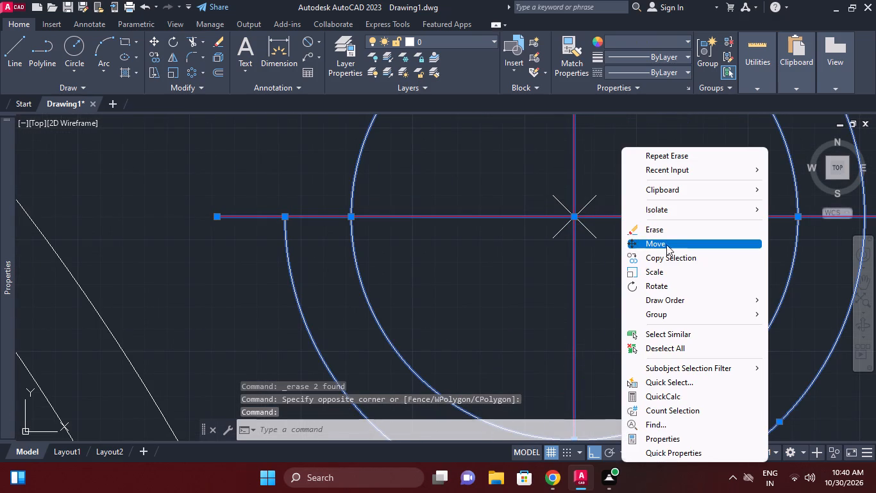
click(655, 255)
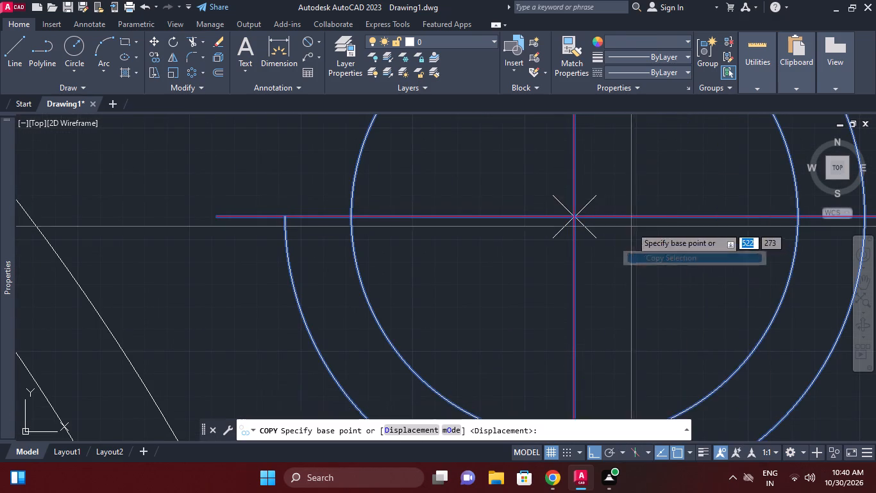
scroll(631, 227, down, 2)
click(609, 224)
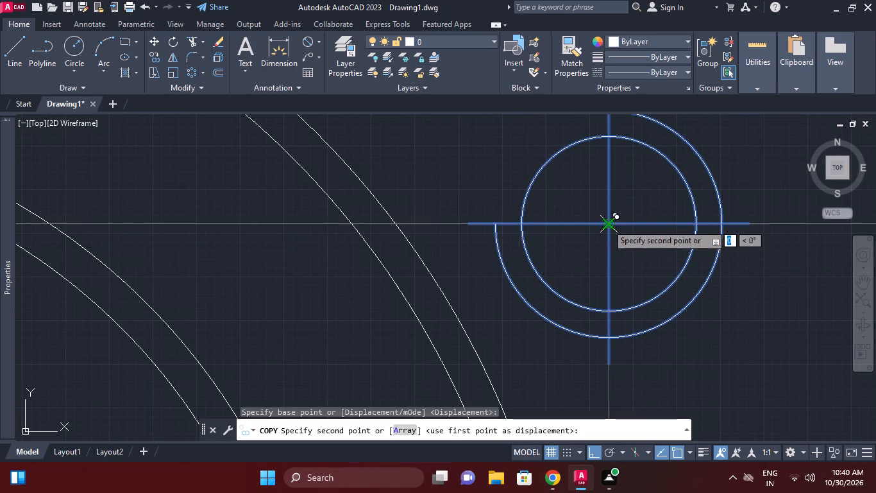
middle_drag(488, 222, 875, 264)
scroll(505, 229, down, 5)
middle_drag(578, 243, 731, 243)
scroll(446, 239, up, 4)
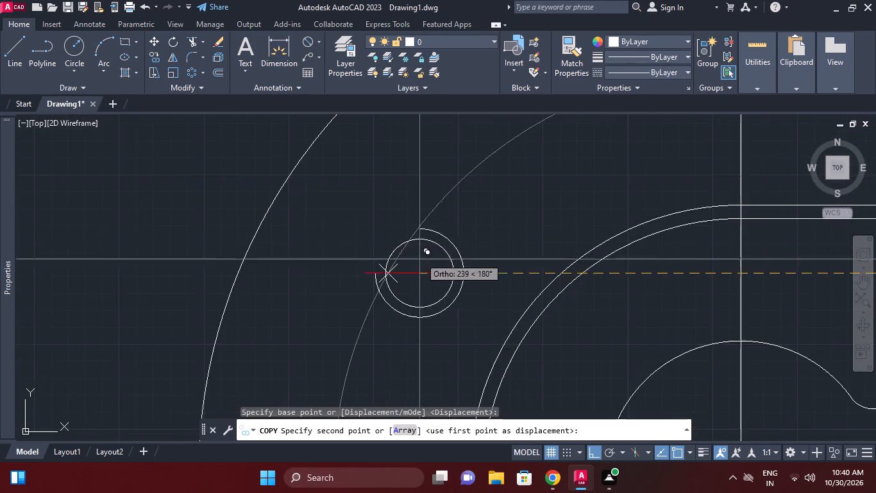
scroll(419, 260, up, 4)
click(179, 356)
Place a second copy of the threaded hole on the lower-left point marker and end the copying.
middle_drag(265, 340, 320, 254)
scroll(267, 330, down, 1)
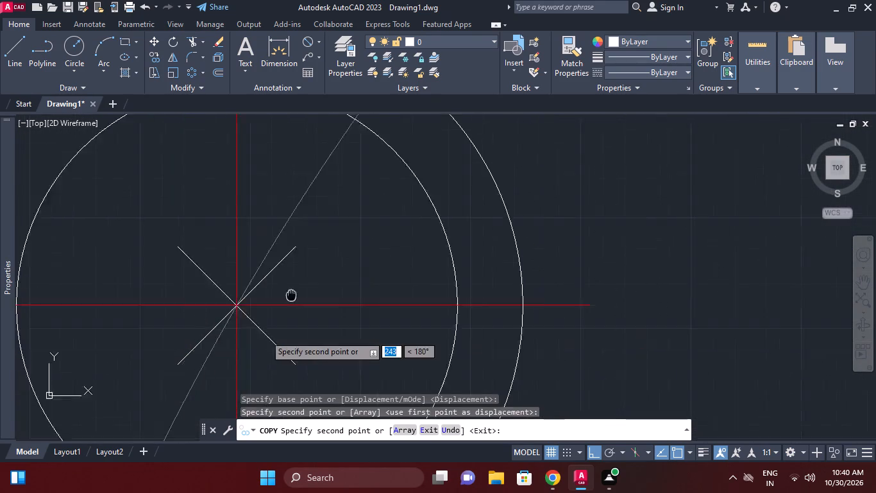
middle_drag(320, 254, 469, 170)
scroll(320, 254, down, 6)
middle_drag(462, 273, 469, 165)
middle_drag(455, 257, 450, 125)
scroll(435, 219, up, 6)
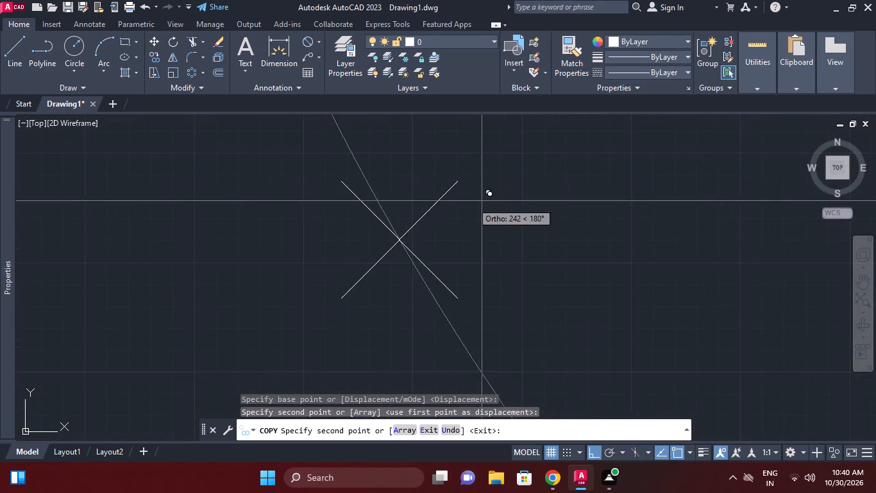
scroll(453, 209, up, 2)
click(333, 282)
scroll(459, 250, down, 3)
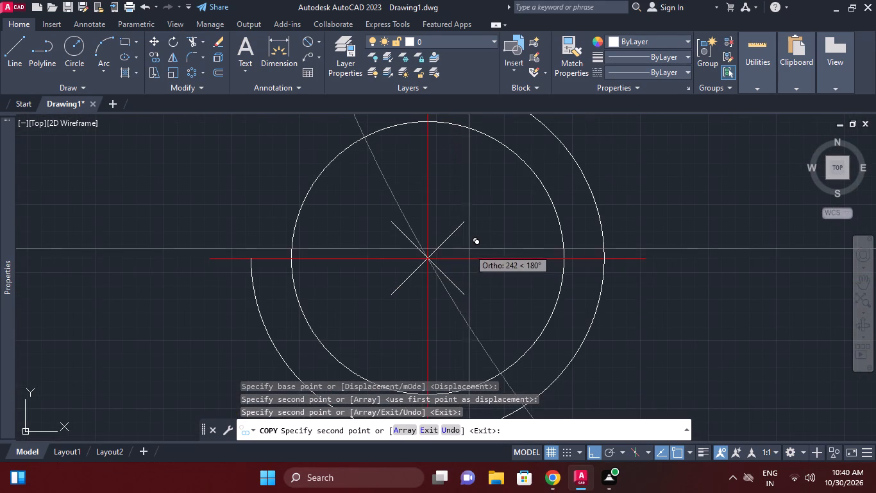
right_click(550, 245)
click(596, 268)
Erase the grey construction circle around the keyhole's round end.
scroll(595, 260, down, 4)
middle_drag(623, 257, 548, 278)
scroll(623, 257, down, 3)
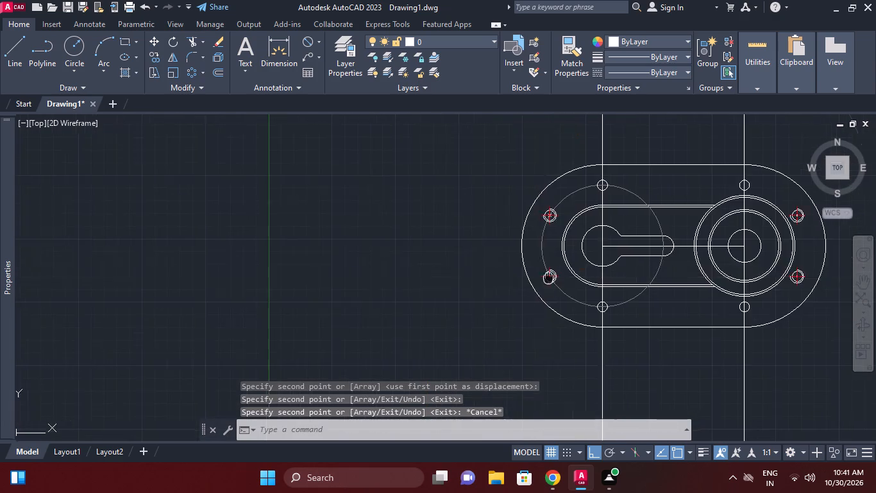
middle_drag(600, 259, 433, 269)
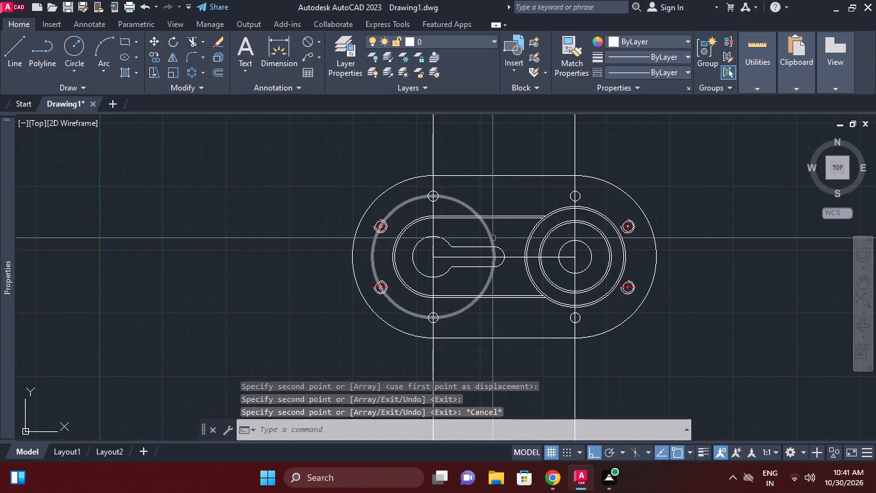
middle_drag(493, 238, 492, 214)
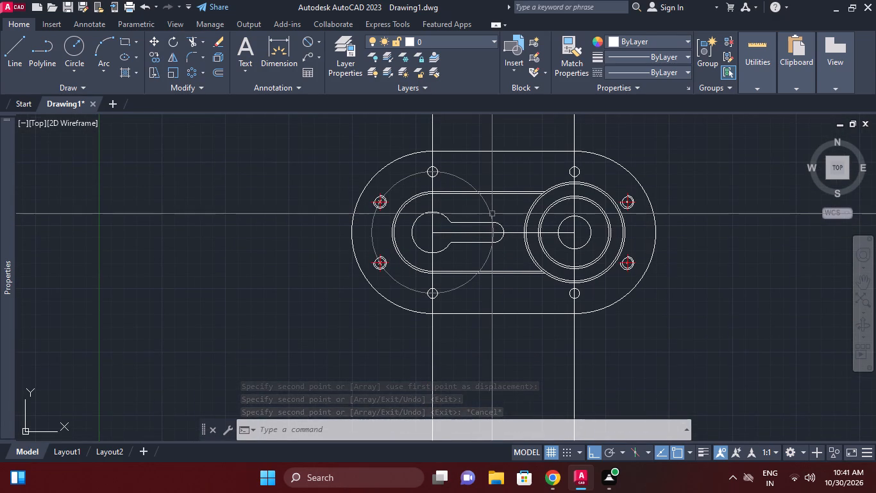
click(492, 208)
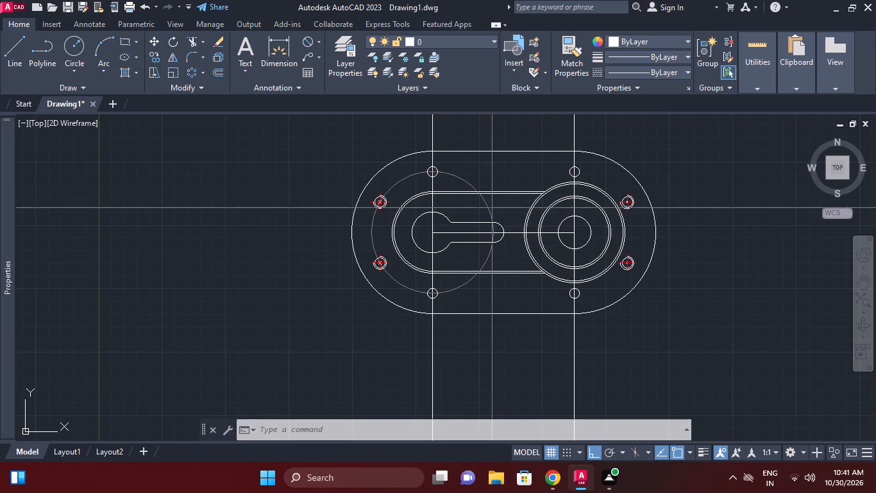
click(489, 208)
click(485, 205)
right_click(535, 205)
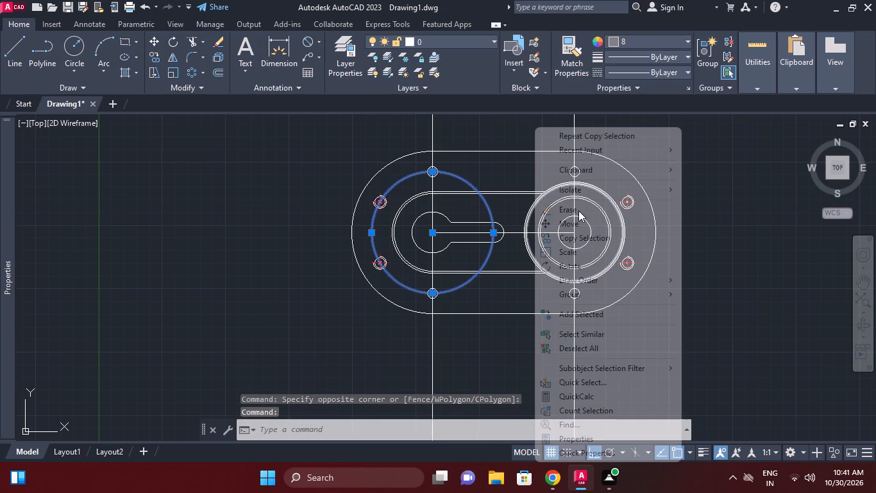
click(579, 211)
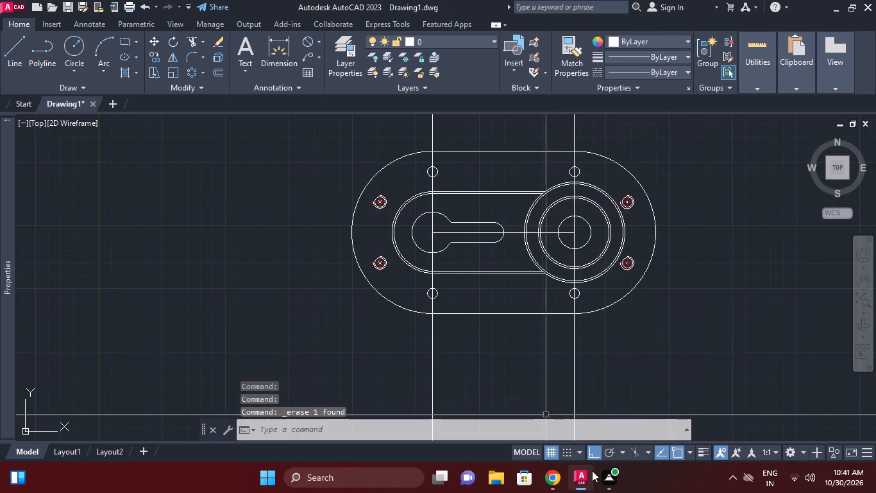
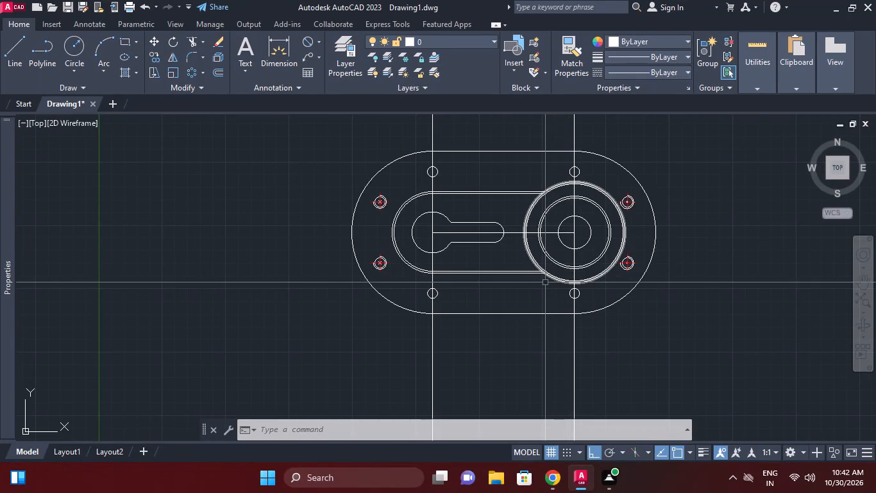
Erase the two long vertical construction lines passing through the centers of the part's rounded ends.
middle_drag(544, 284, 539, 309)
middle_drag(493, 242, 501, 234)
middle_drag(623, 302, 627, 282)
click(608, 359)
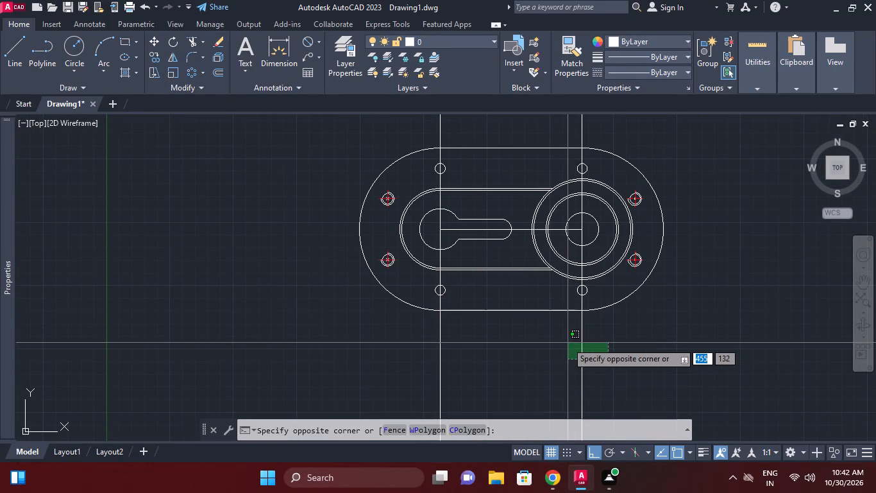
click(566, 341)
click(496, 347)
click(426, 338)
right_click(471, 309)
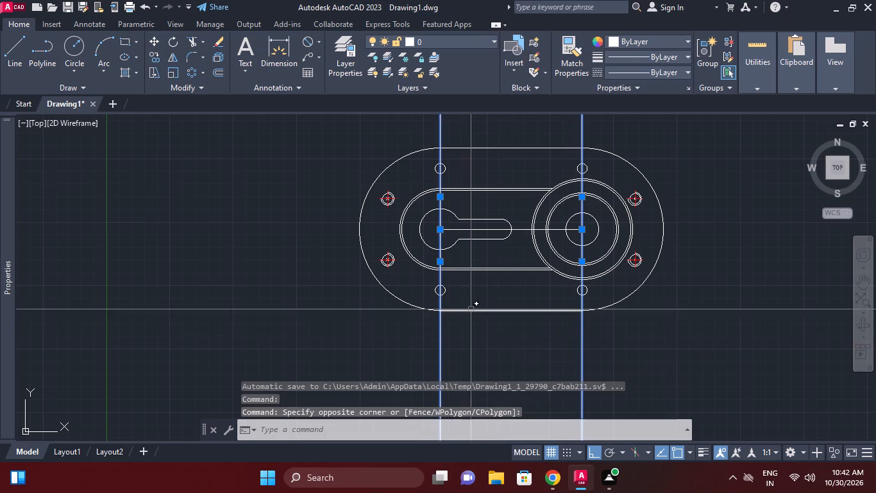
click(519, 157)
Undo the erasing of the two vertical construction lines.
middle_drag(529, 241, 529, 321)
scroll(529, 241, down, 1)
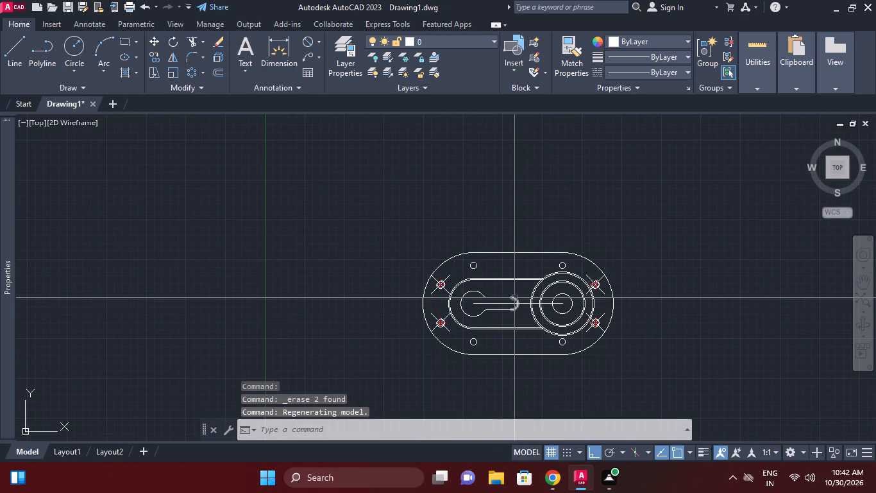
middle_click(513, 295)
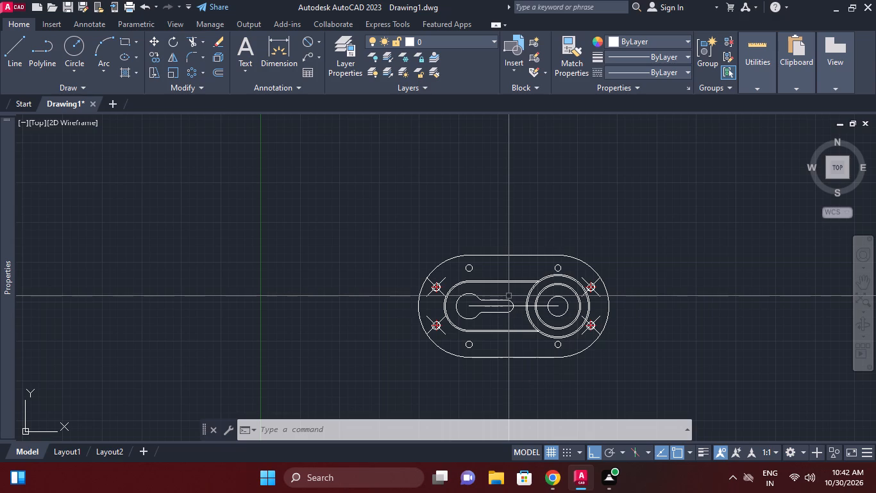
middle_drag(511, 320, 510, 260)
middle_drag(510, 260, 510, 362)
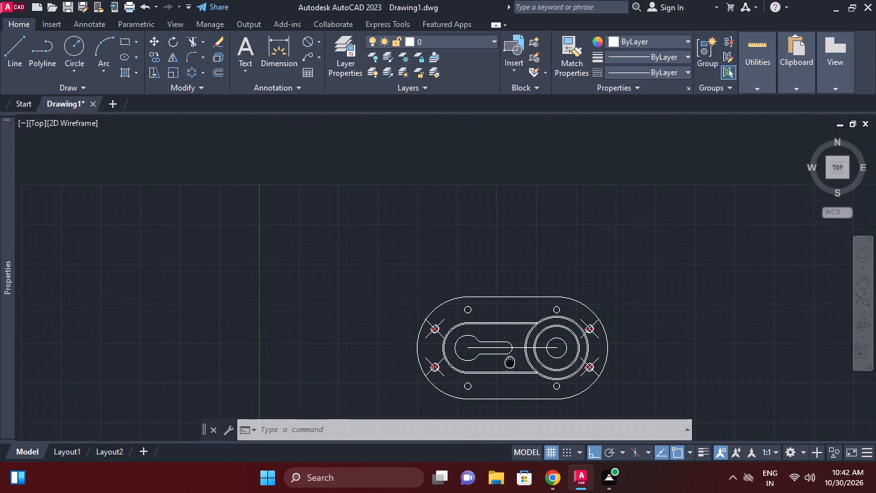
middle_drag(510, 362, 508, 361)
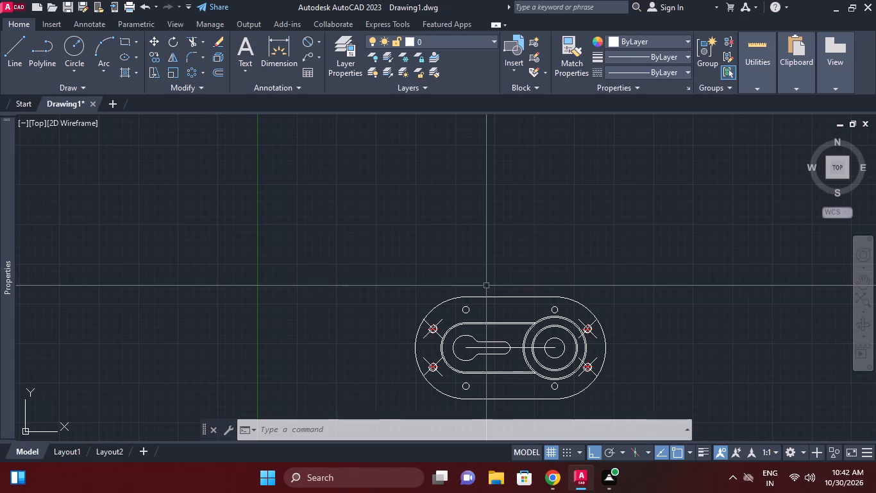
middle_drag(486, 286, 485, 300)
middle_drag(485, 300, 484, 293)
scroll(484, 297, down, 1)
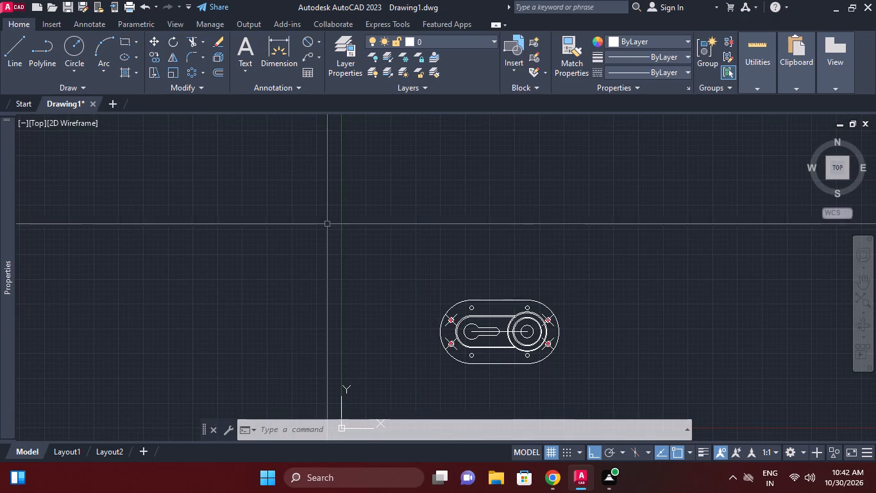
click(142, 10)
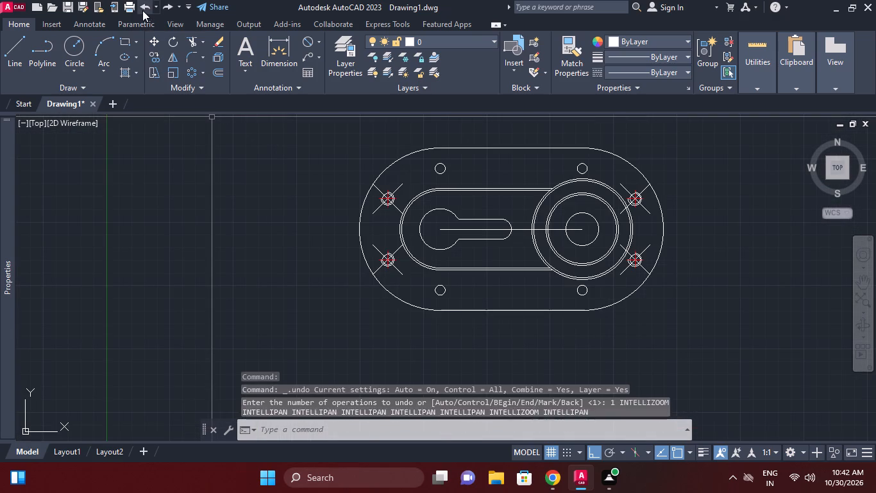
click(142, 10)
Draw a circle of radius 30 centered on the left vertical construction line, above the plate outline.
middle_drag(285, 134, 302, 275)
middle_drag(345, 239, 346, 259)
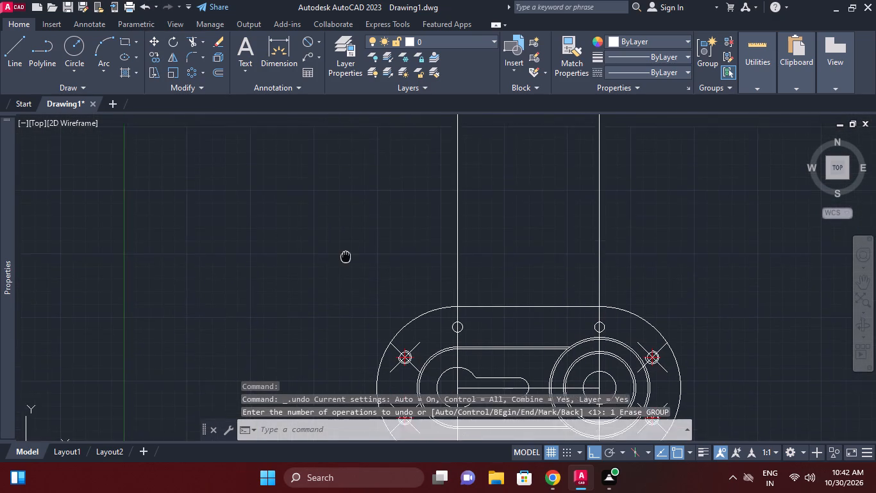
middle_drag(346, 259, 346, 266)
click(82, 45)
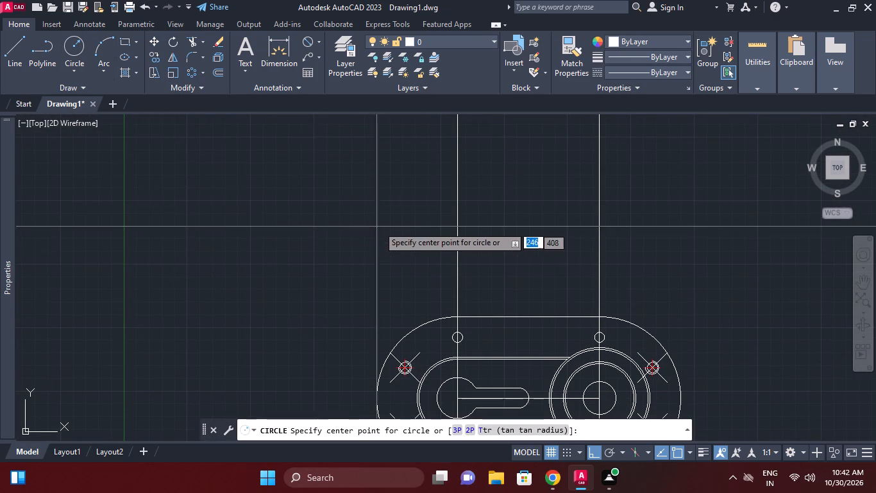
click(453, 196)
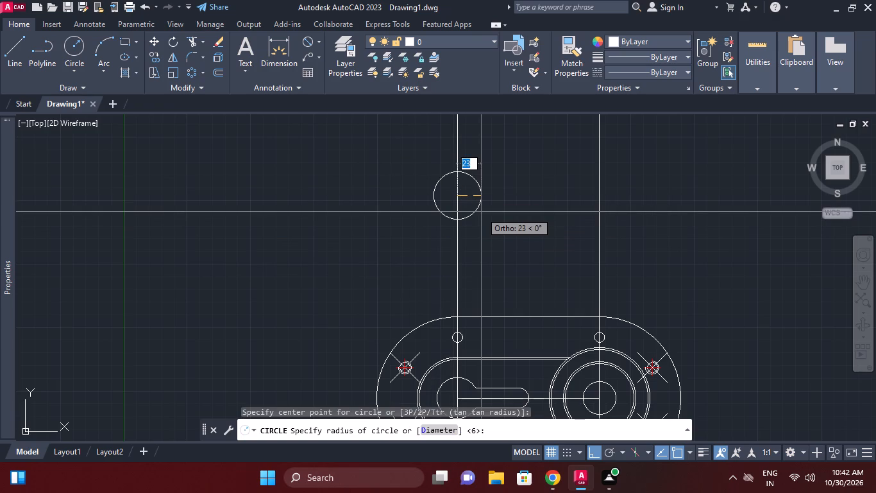
text(30)
key(Return)
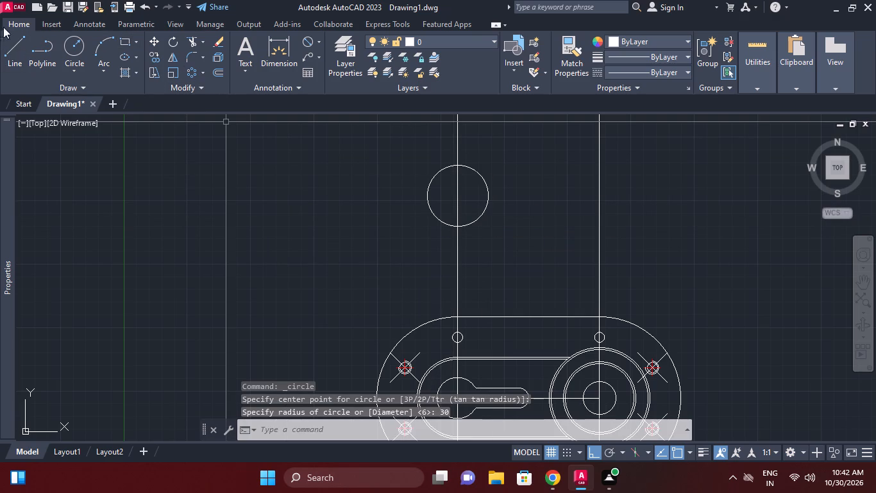
Draw a horizontal line about 207 long from the new circle's center past the right vertical construction line.
click(10, 49)
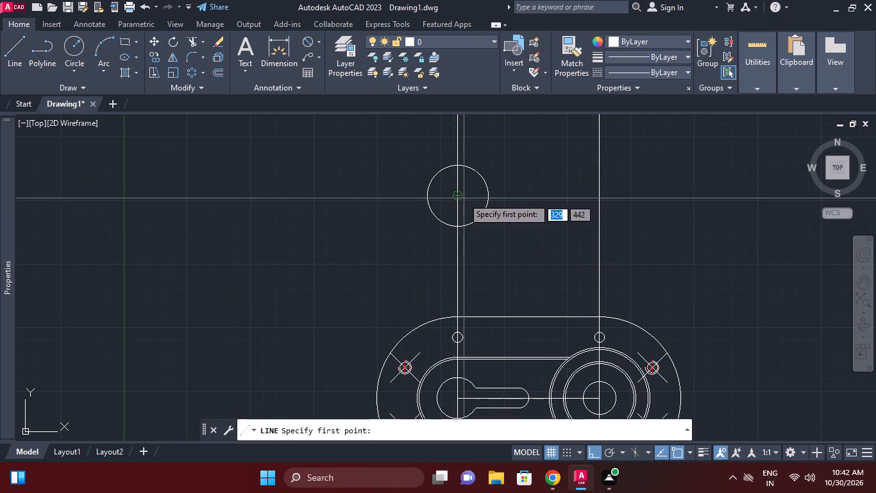
click(460, 196)
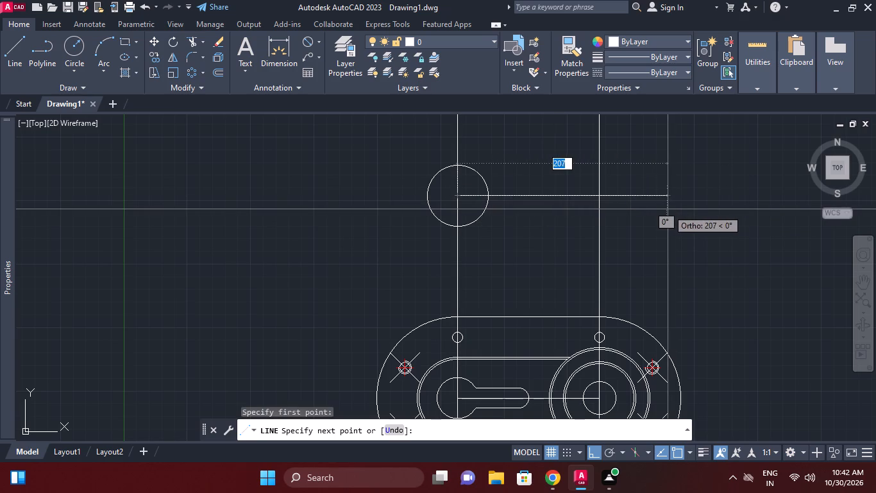
click(668, 209)
right_click(694, 171)
click(722, 184)
Trim the horizontal center line's end beyond the right vertical construction line, using that vertical line as cutting edge.
click(189, 40)
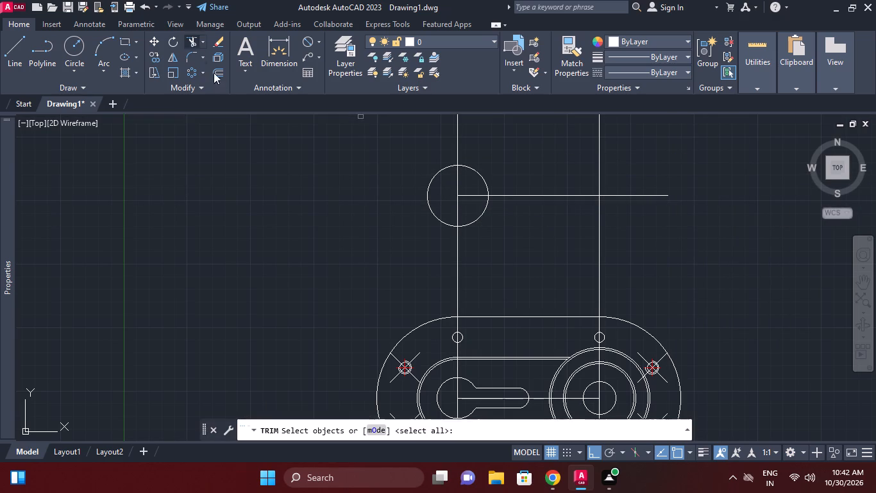
click(595, 240)
click(637, 212)
click(622, 220)
click(586, 225)
right_click(659, 229)
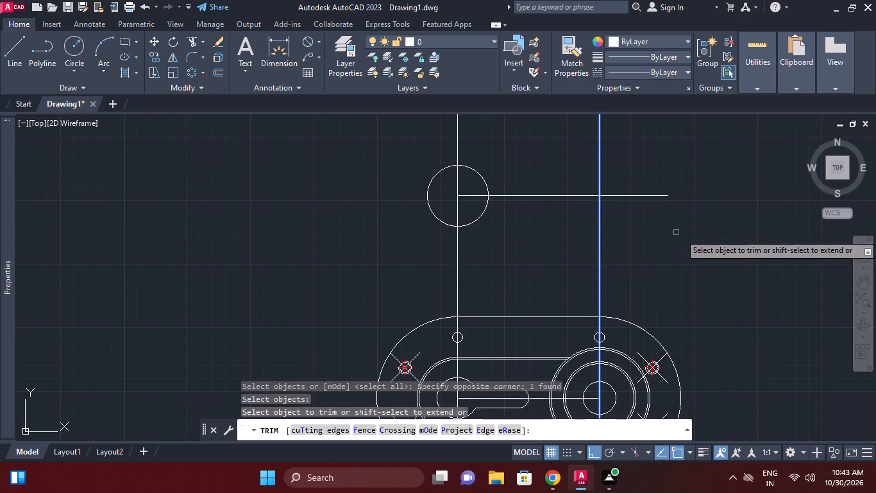
click(650, 223)
click(641, 184)
right_click(655, 207)
click(723, 223)
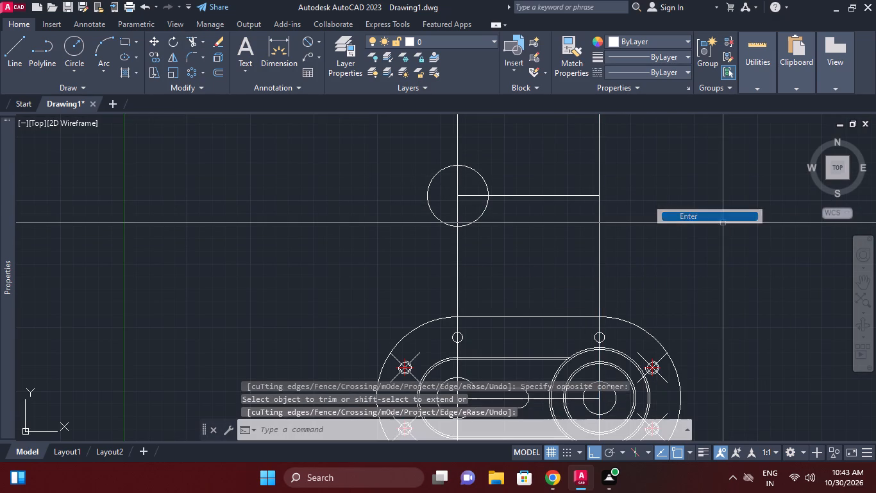
Draw a circle of diameter 72 centered on the right end of the horizontal center line.
click(81, 66)
click(99, 117)
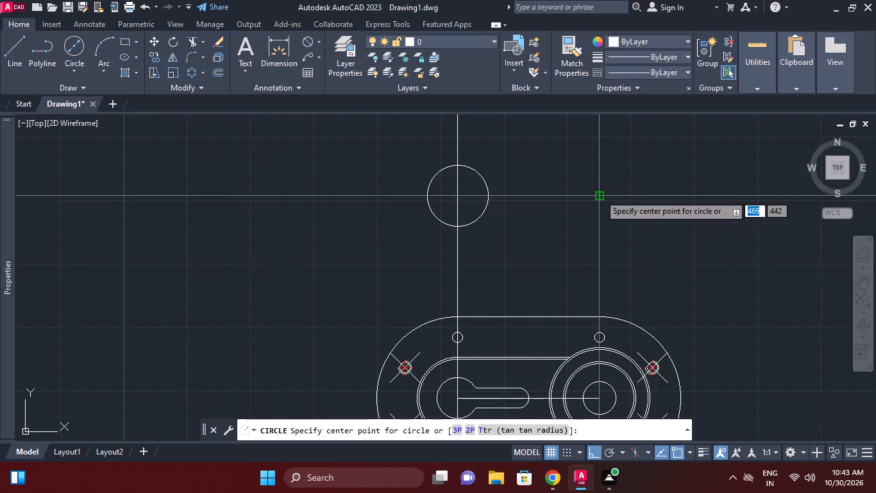
click(600, 195)
text(72)
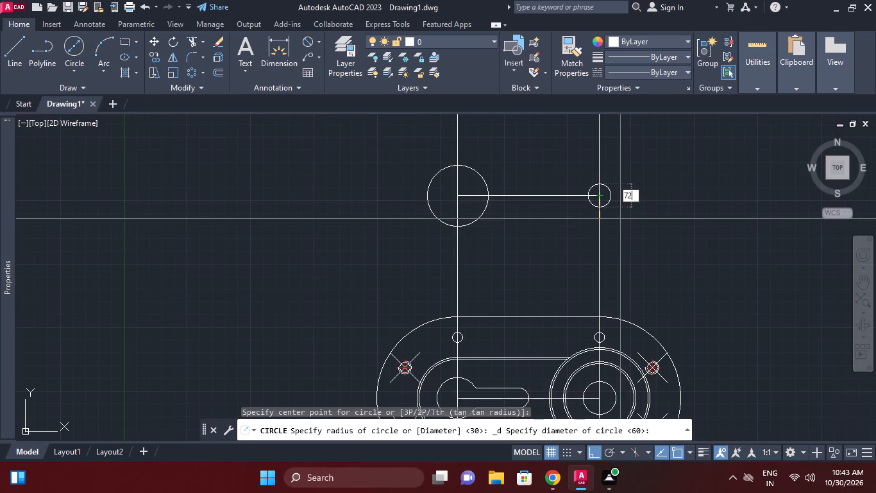
key(Return)
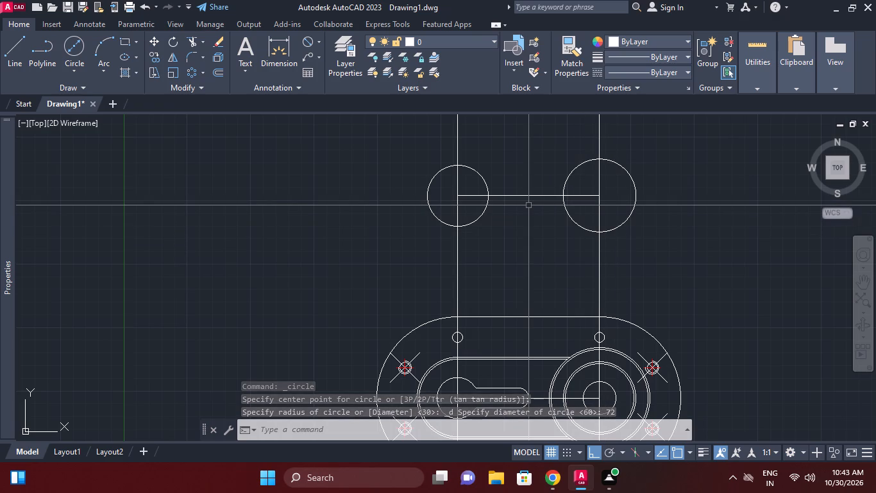
Offset the horizontal center line between the two circles by 20 to both sides, below and above.
click(219, 73)
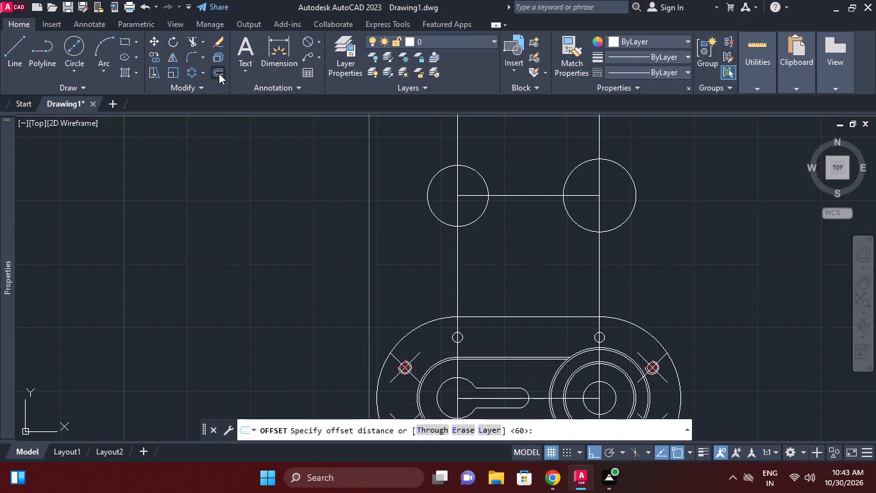
text(20)
key(Return)
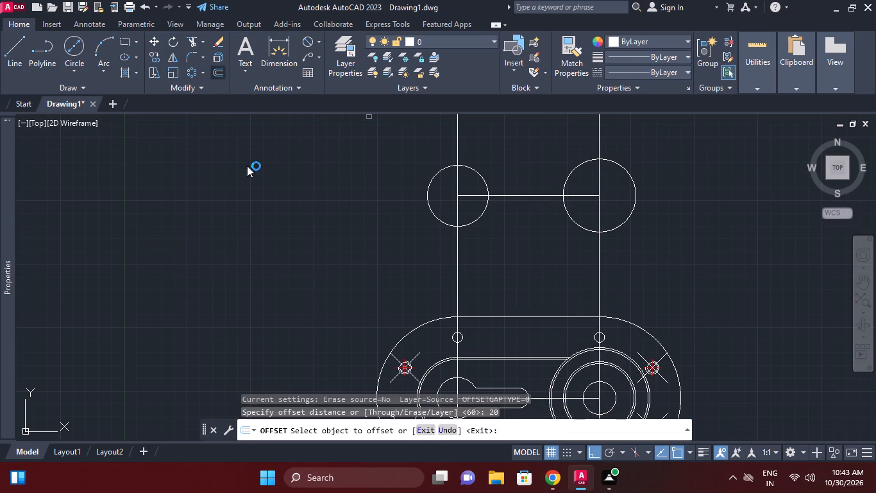
click(546, 197)
click(546, 205)
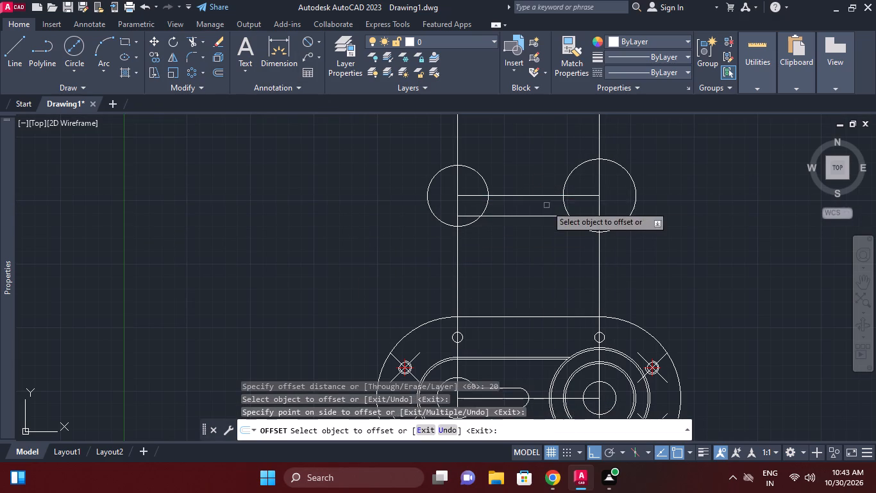
double_click(539, 189)
click(537, 196)
click(537, 173)
right_click(528, 130)
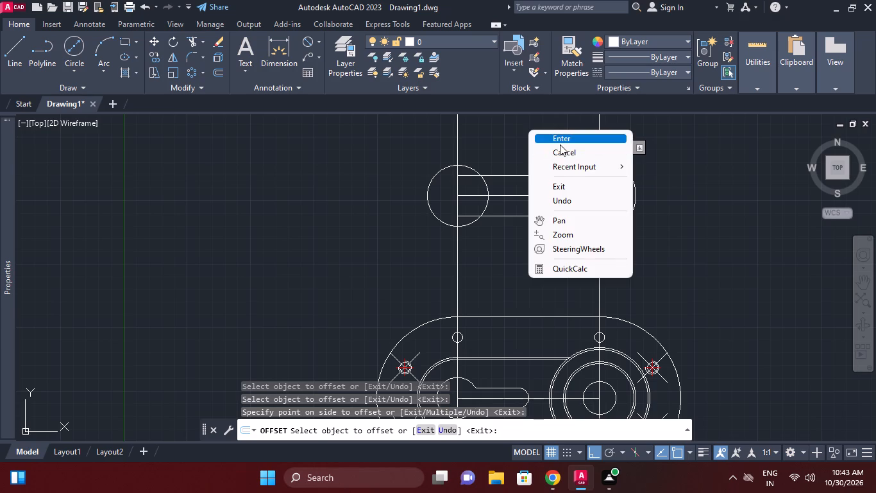
click(560, 137)
Offset the left vertical construction line 32 to the right, toward the 72 diameter circle.
middle_click(540, 174)
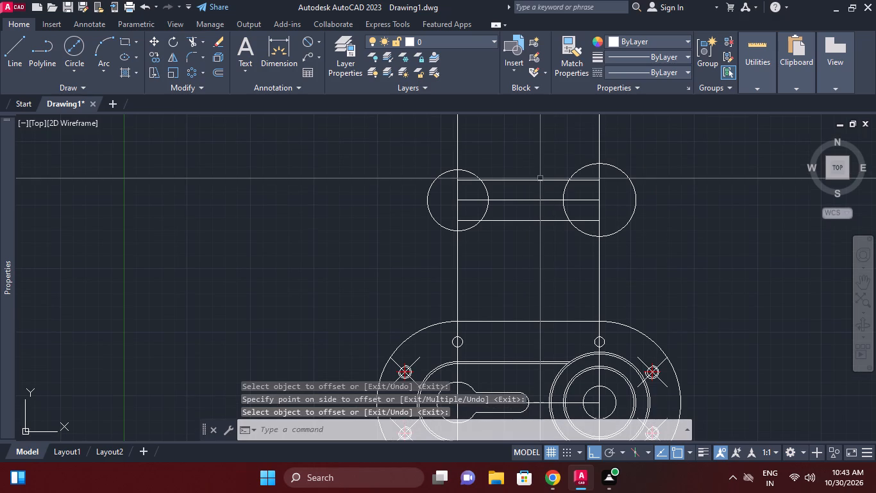
text(o)
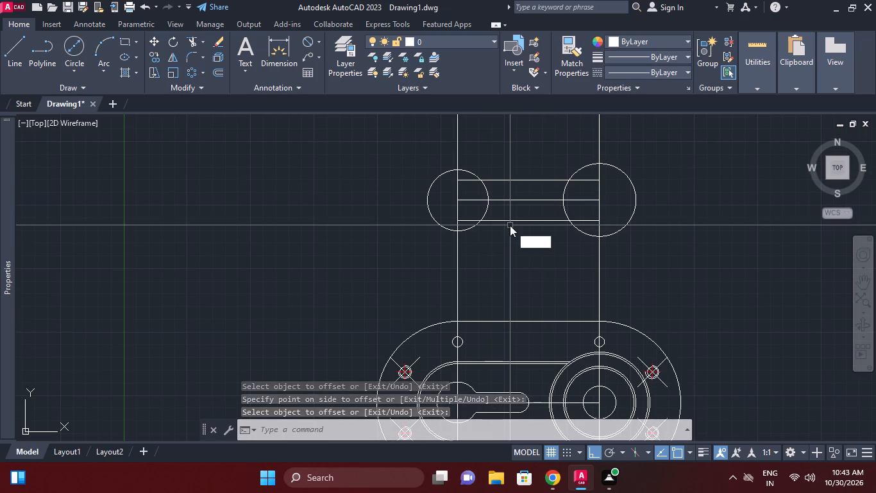
key(space)
text(32)
key(Return)
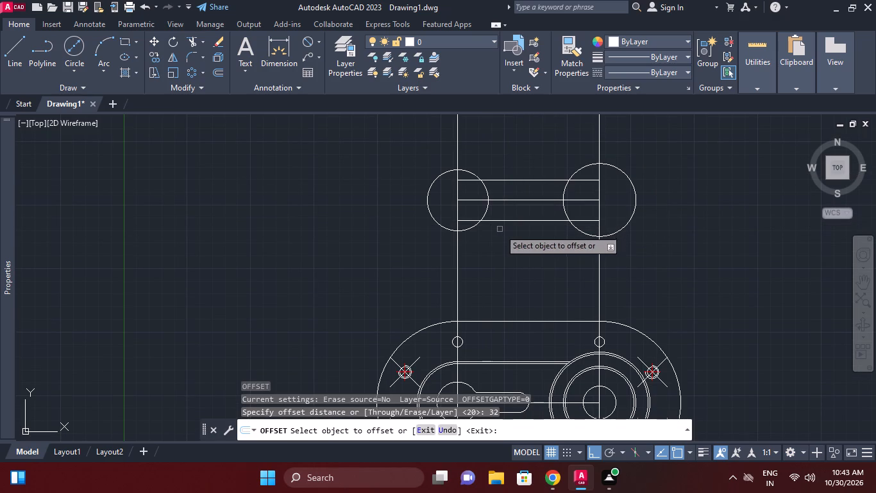
click(455, 263)
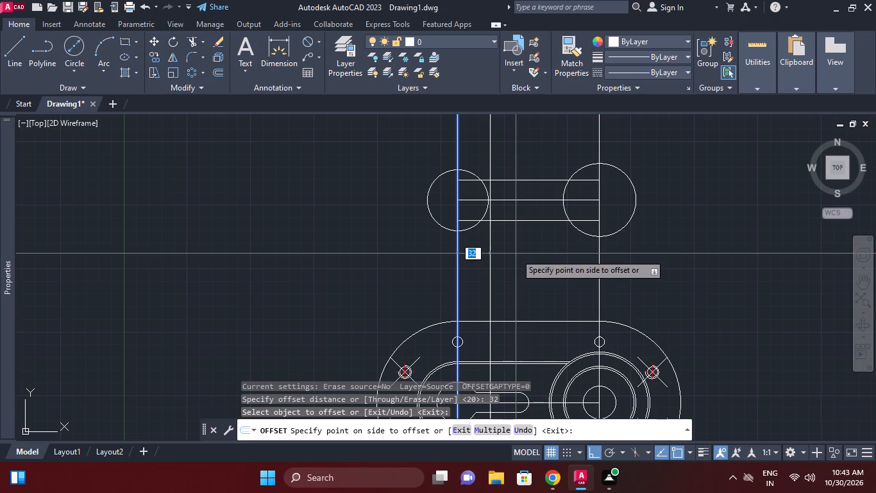
click(516, 254)
right_click(580, 268)
click(612, 273)
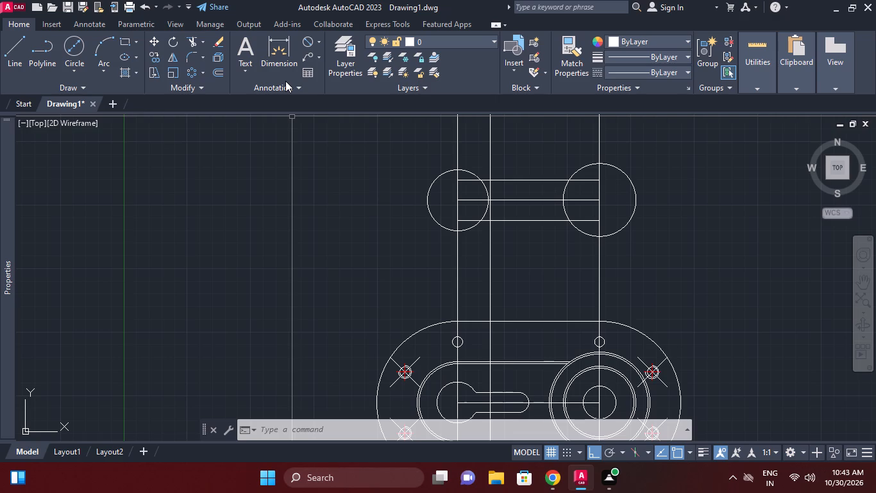
Draw a short horizontal line from the left circle's top quadrant to the right, past the offset vertical line.
middle_drag(492, 189, 430, 208)
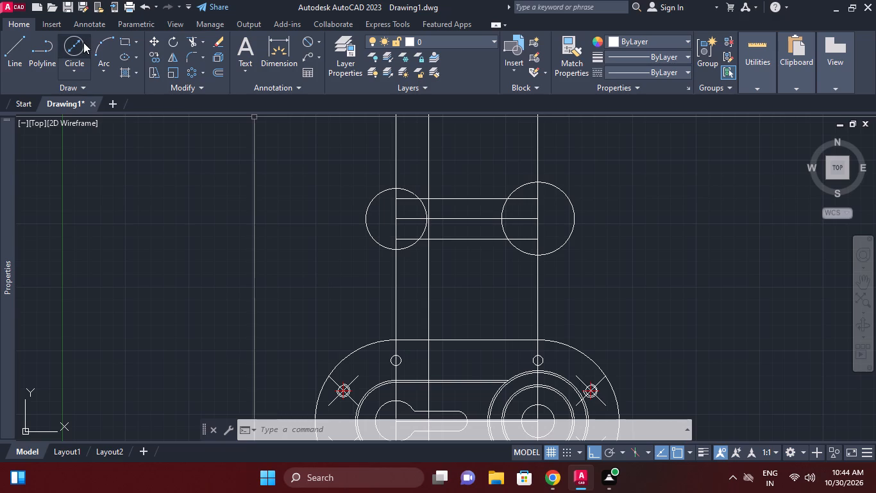
click(10, 40)
scroll(457, 205, up, 1)
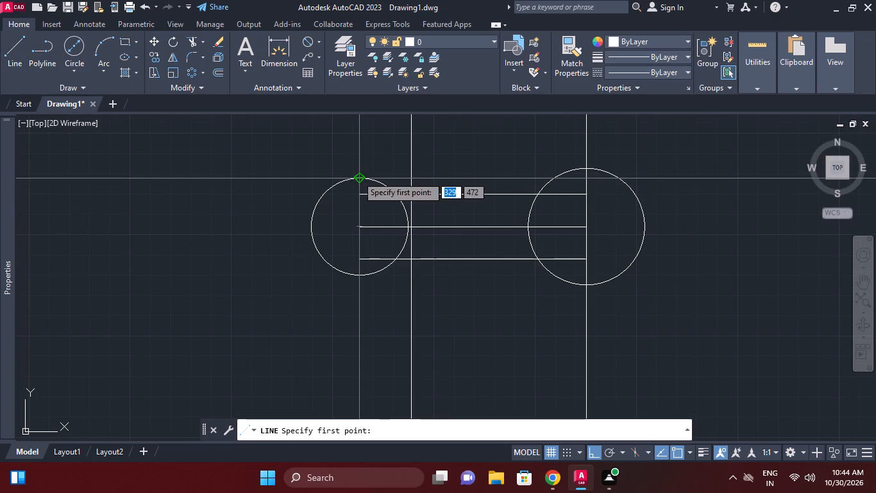
click(357, 176)
click(439, 175)
right_click(455, 178)
click(467, 185)
Draw a matching horizontal line from the left circle's bottom quadrant to the right, past the offset vertical line.
right_click(469, 172)
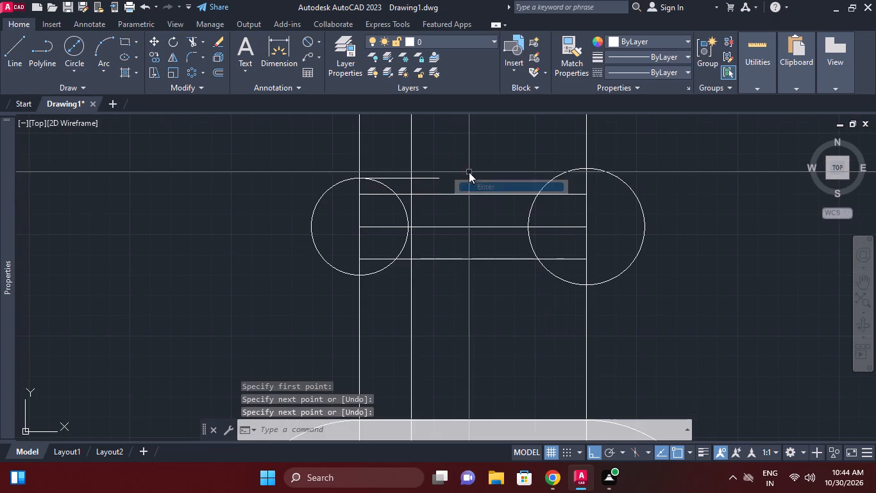
click(494, 182)
click(358, 273)
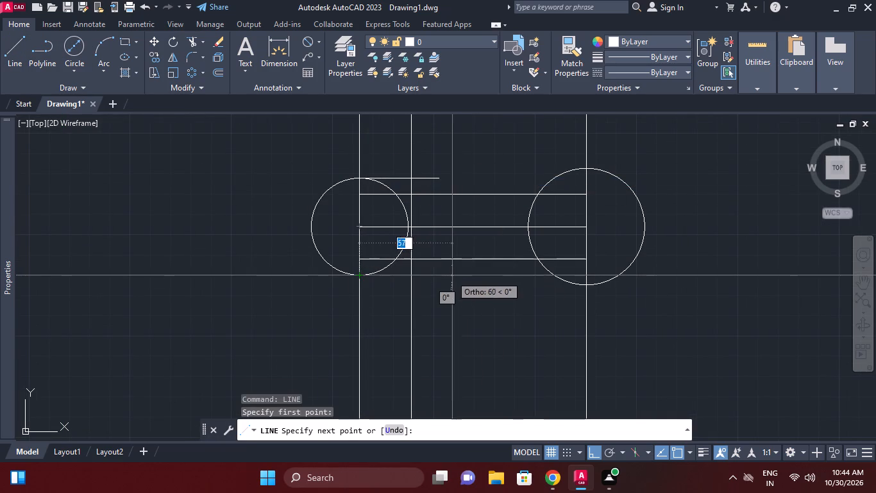
click(450, 275)
right_click(471, 272)
click(510, 289)
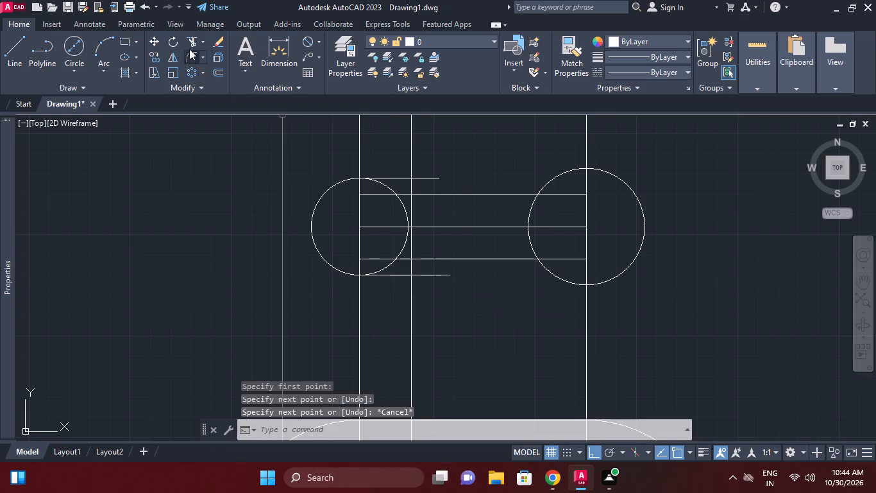
Trim the short top and bottom horizontal lines of the left circle where they extend past the offset vertical line.
click(189, 46)
right_click(201, 121)
click(249, 124)
click(427, 180)
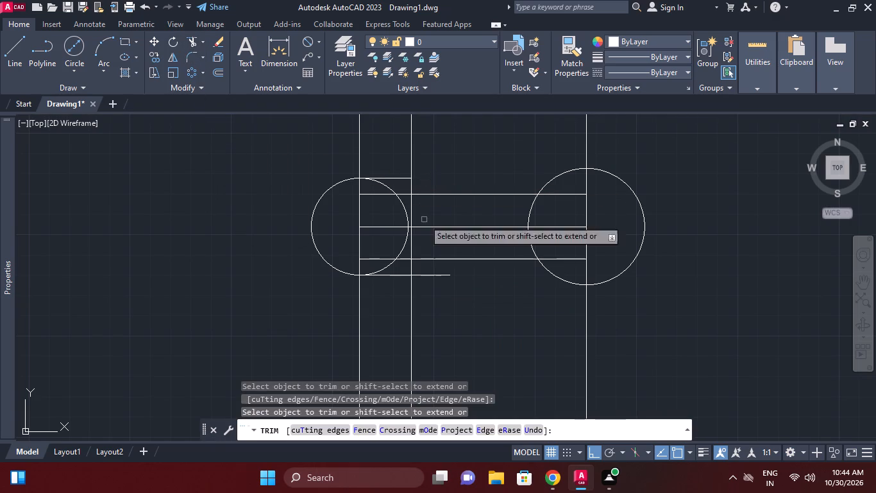
click(435, 271)
click(426, 279)
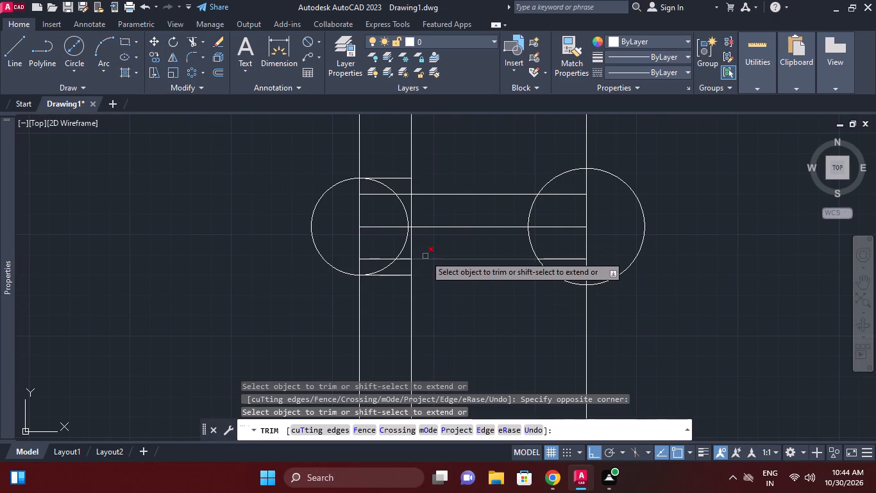
Trim the upper and lower arm lines between the left circle and the offset vertical line.
scroll(417, 193, up, 1)
click(398, 195)
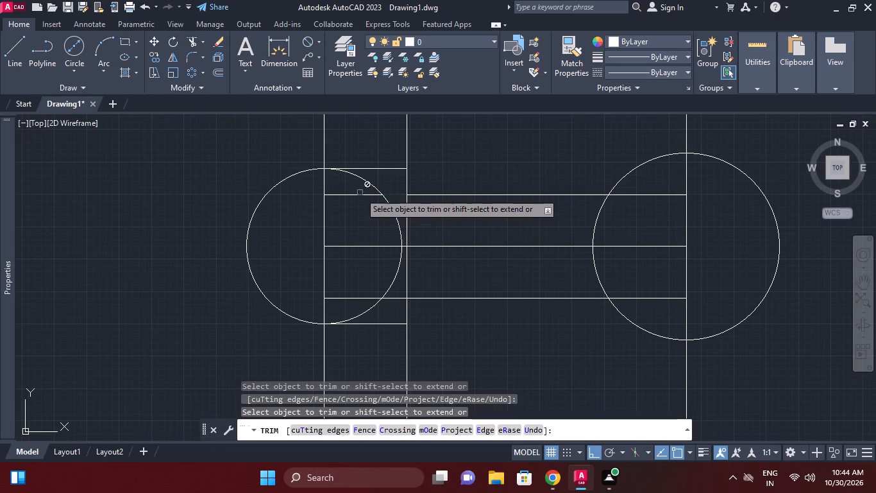
click(400, 297)
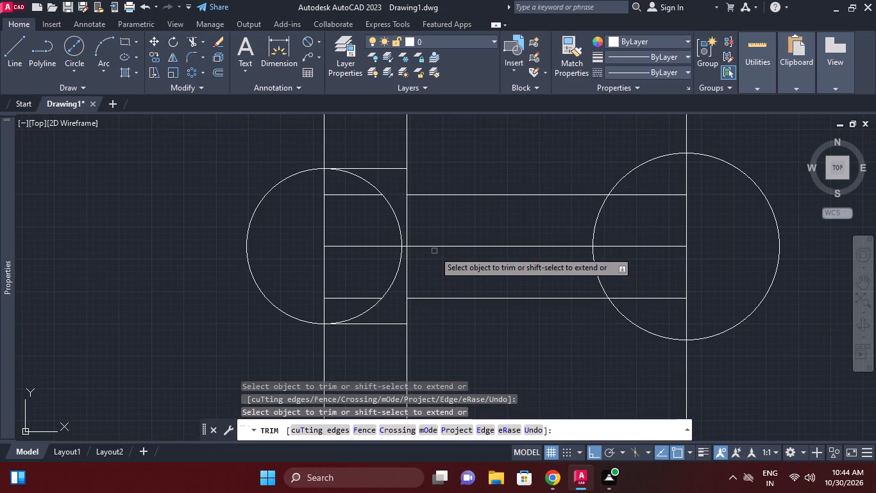
right_click(434, 251)
click(475, 57)
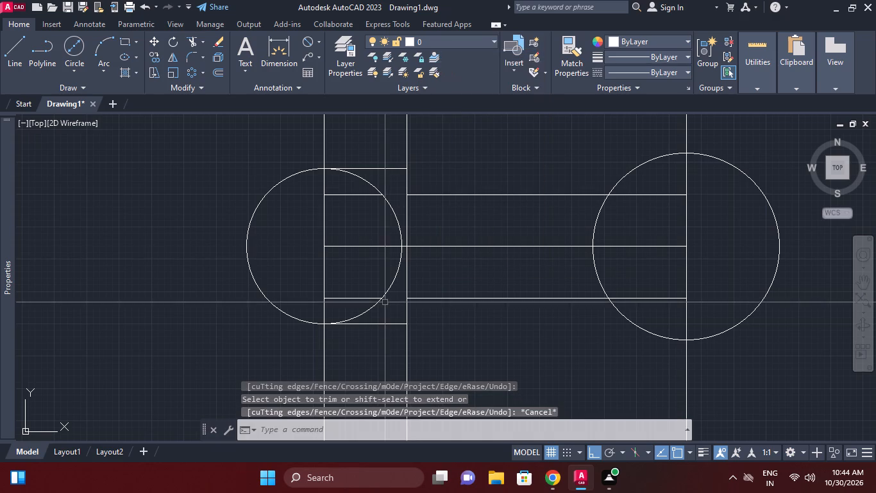
Erase the two leftover arm line segments inside the left circle, above and below the center line.
click(367, 296)
click(342, 288)
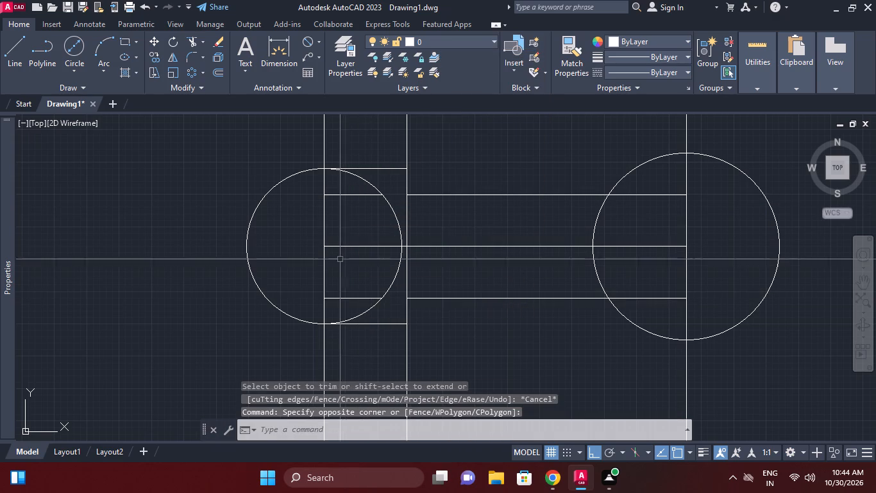
click(340, 307)
click(333, 285)
click(353, 209)
click(351, 196)
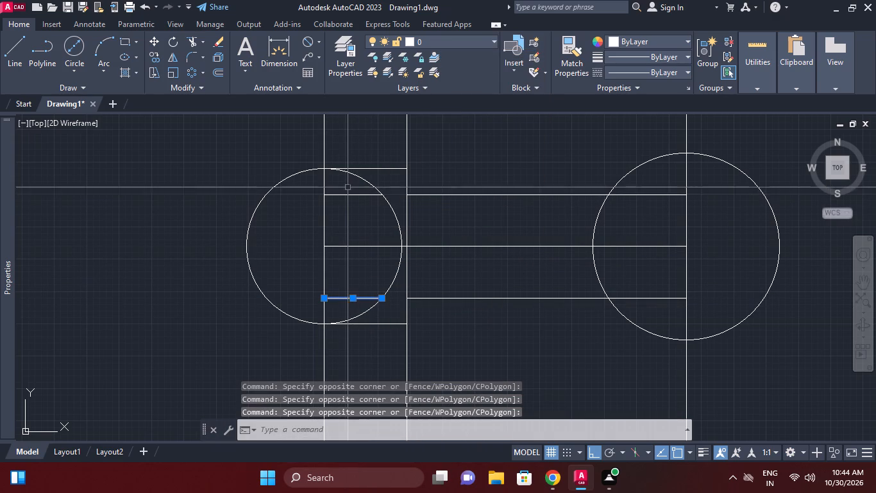
click(348, 189)
click(348, 205)
right_click(348, 205)
click(378, 231)
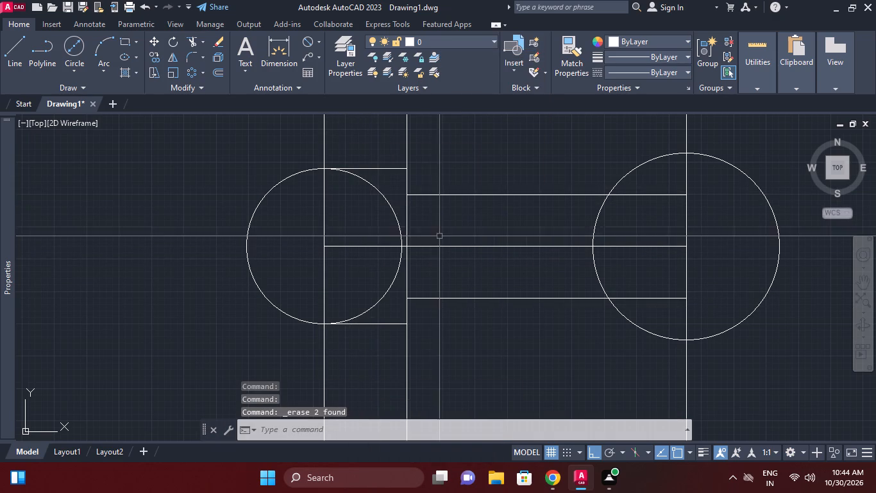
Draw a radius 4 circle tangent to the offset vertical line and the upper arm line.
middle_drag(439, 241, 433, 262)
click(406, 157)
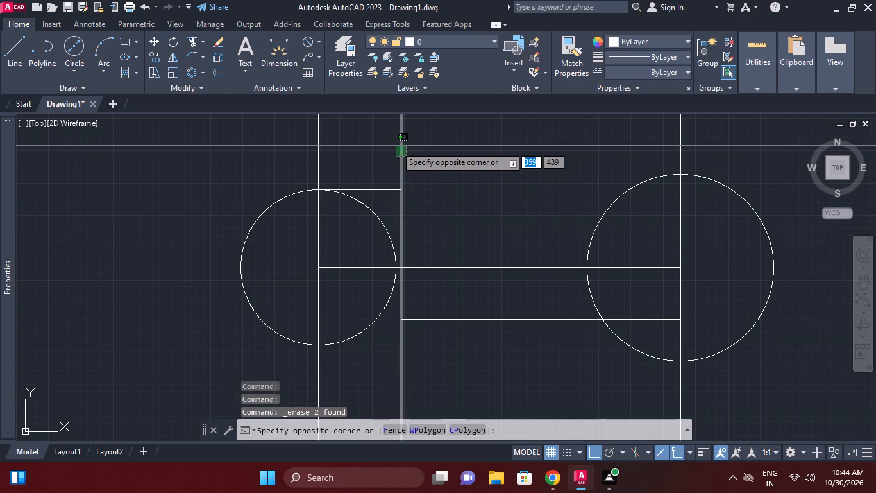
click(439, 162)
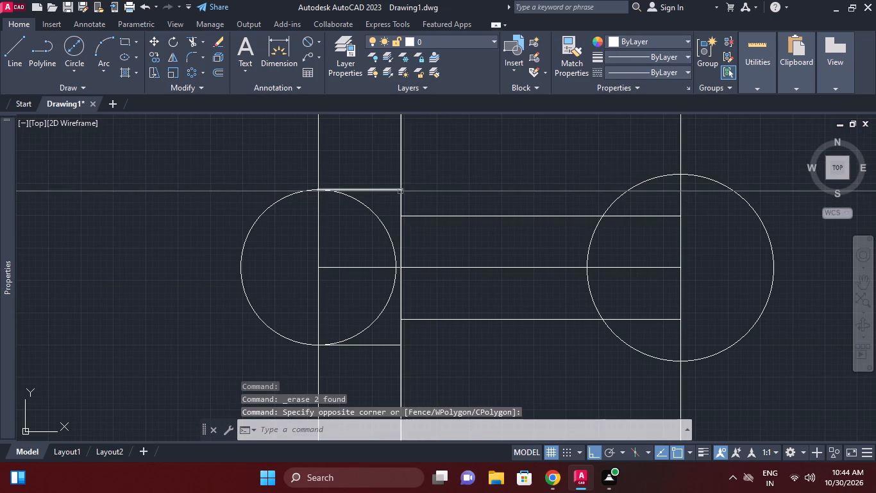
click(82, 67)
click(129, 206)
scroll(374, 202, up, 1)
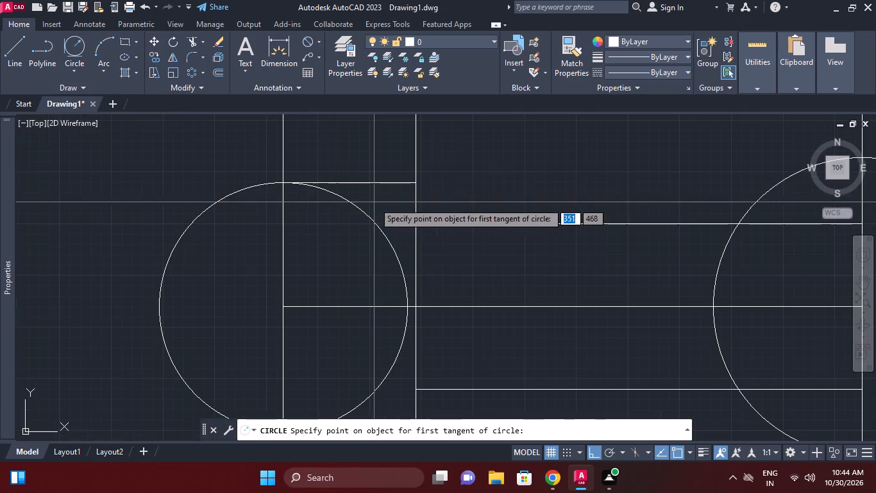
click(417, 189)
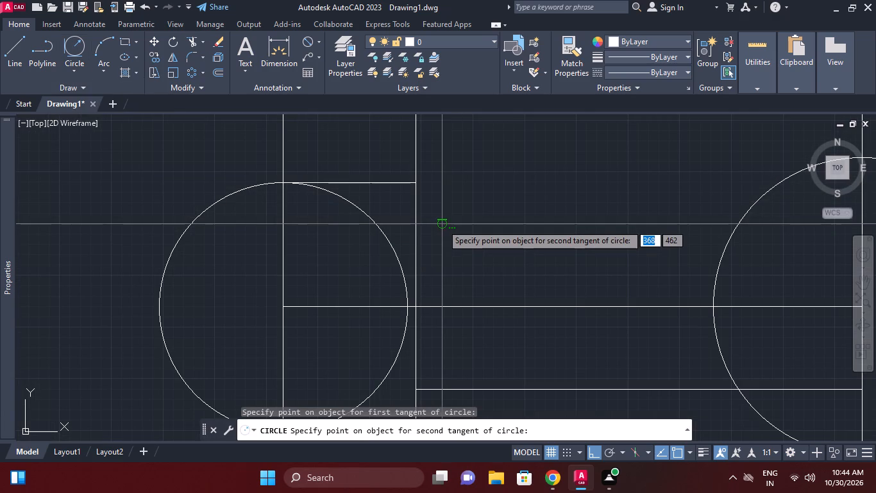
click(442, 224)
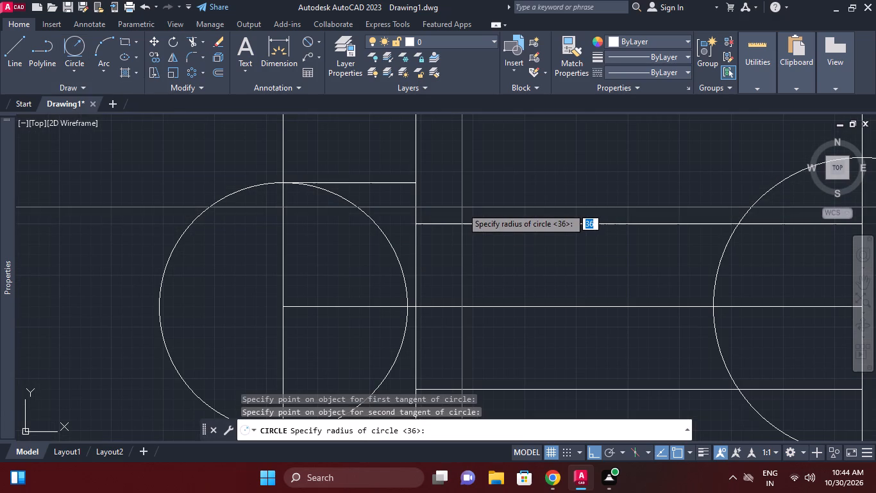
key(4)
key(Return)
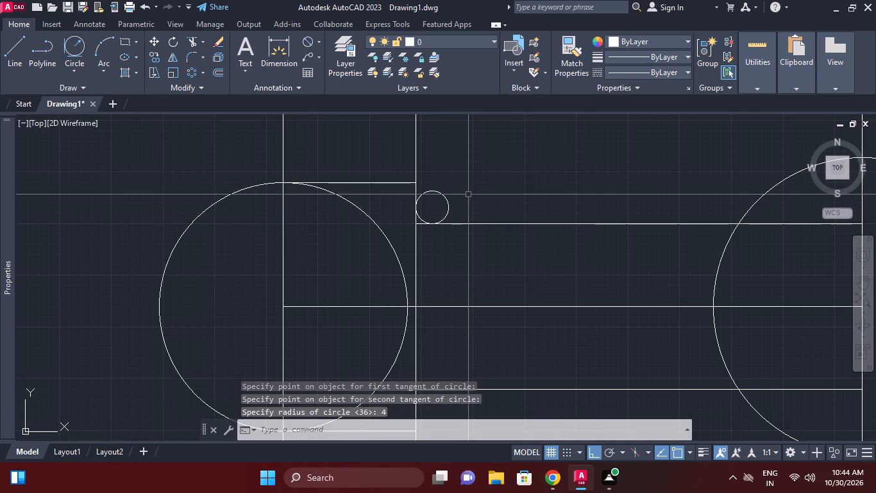
Erase the offset vertical construction line just outside the left circle.
click(423, 146)
click(402, 148)
right_click(402, 148)
click(442, 207)
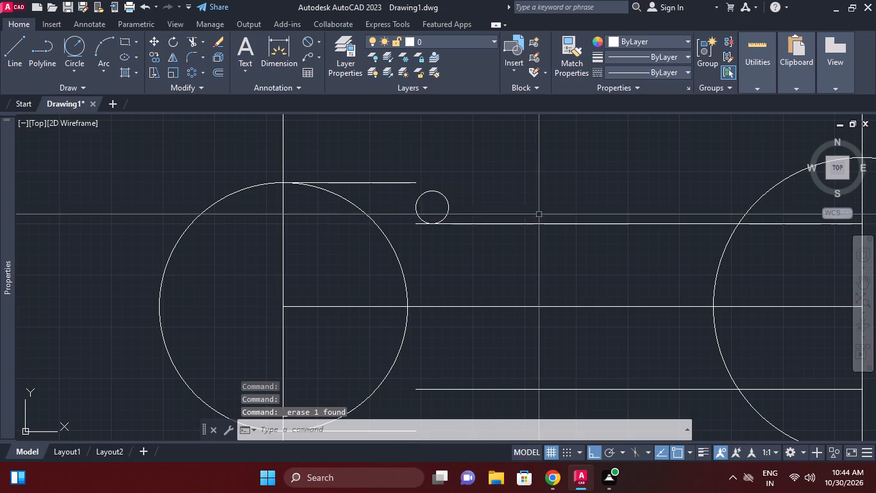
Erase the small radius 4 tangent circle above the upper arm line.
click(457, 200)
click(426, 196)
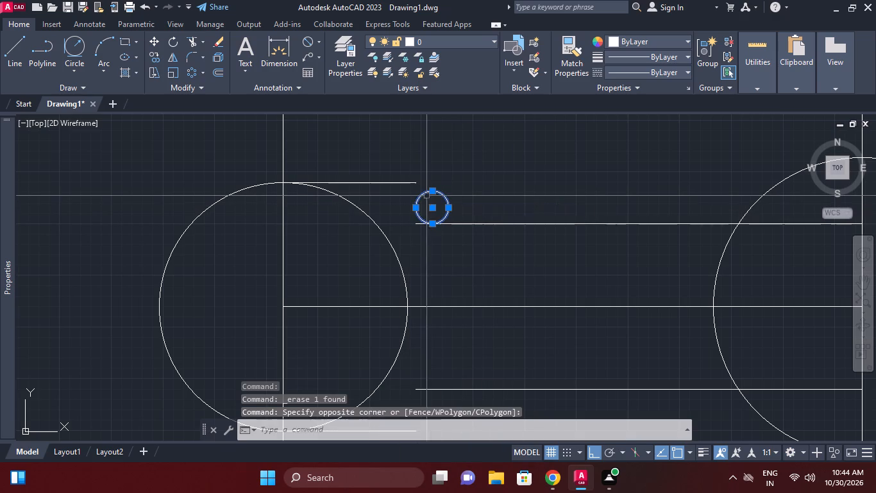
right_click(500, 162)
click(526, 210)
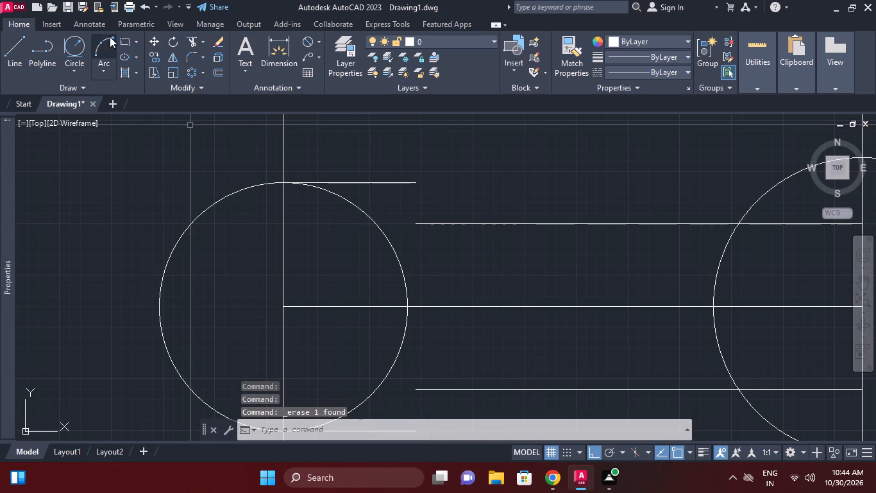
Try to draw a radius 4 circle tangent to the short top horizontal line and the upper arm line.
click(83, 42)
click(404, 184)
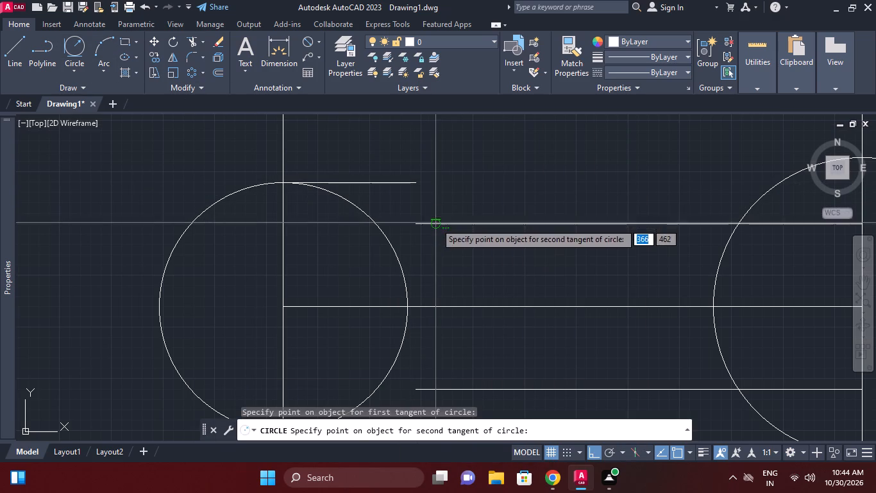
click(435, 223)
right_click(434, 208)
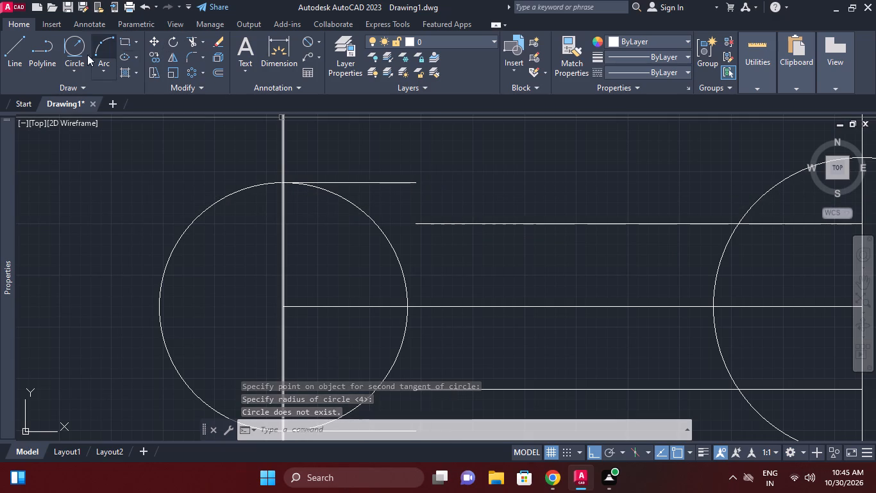
Draw a vertical line from the upper arm line's left end to the right end of the short top line.
click(10, 48)
click(414, 226)
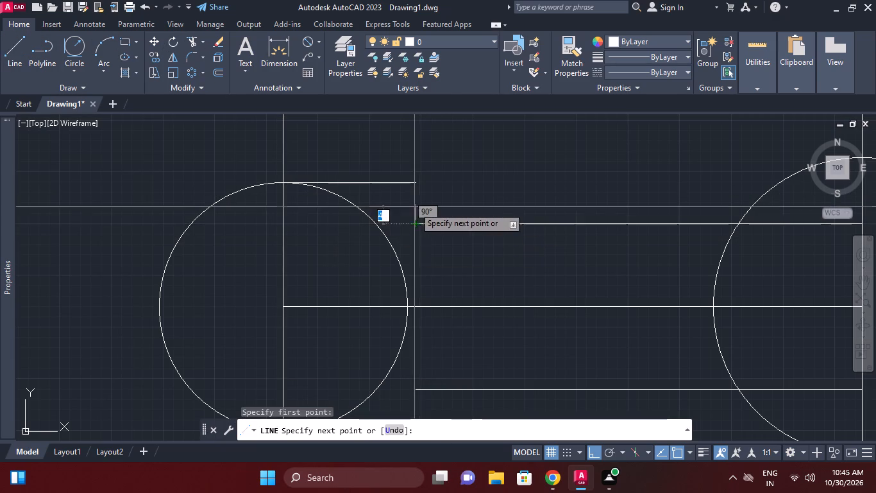
click(419, 182)
right_click(465, 182)
click(507, 196)
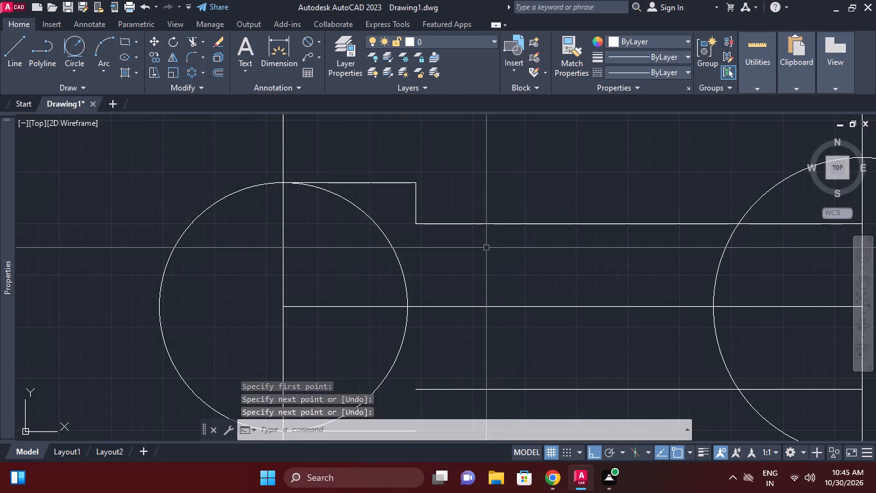
Fillet the corner between the upper arm line and the short vertical line with radius 4.
middle_drag(486, 248, 497, 229)
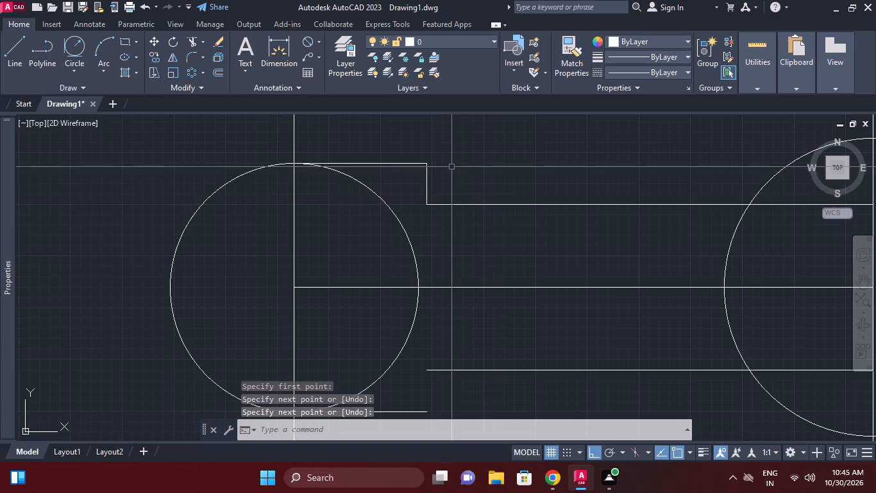
scroll(487, 248, down, 1)
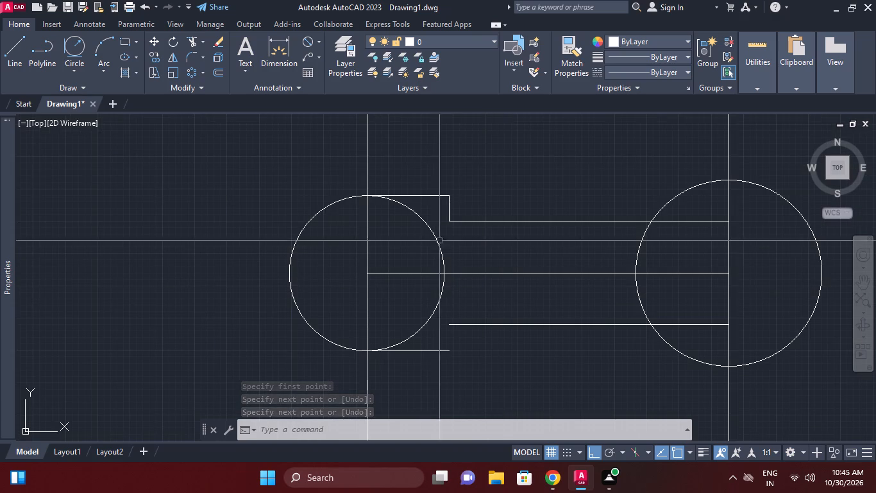
click(187, 58)
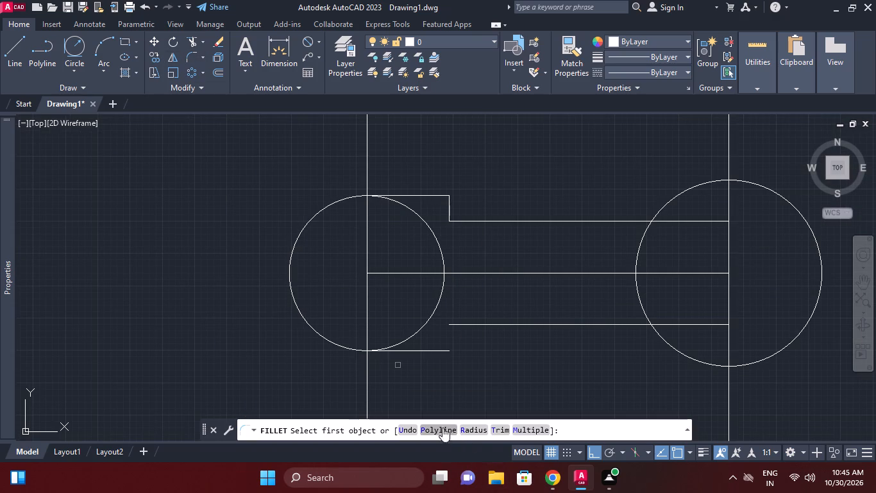
click(476, 428)
right_click(500, 396)
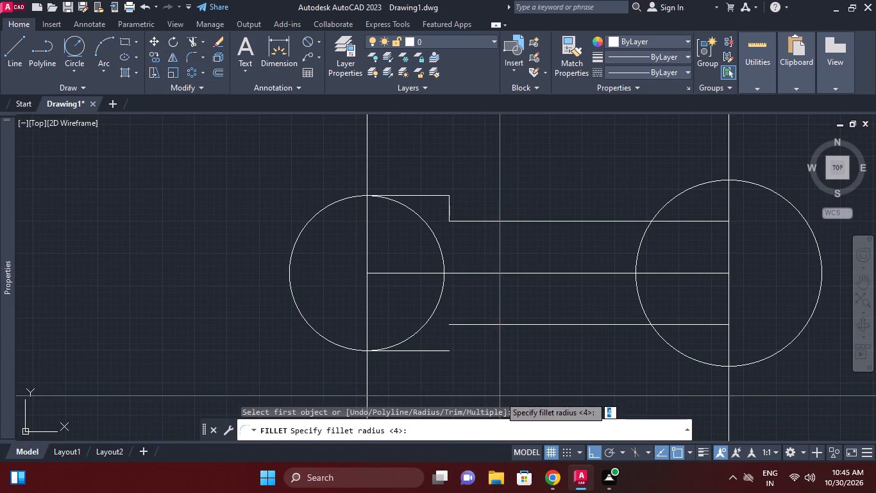
click(469, 220)
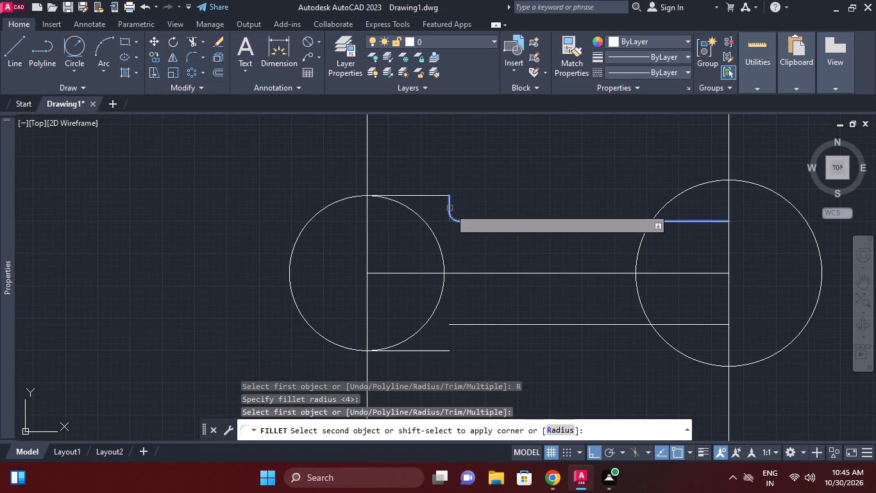
click(457, 204)
click(450, 204)
Draw a vertical line from the short bottom line's right end up to the lower arm line's left end.
scroll(563, 196, down, 1)
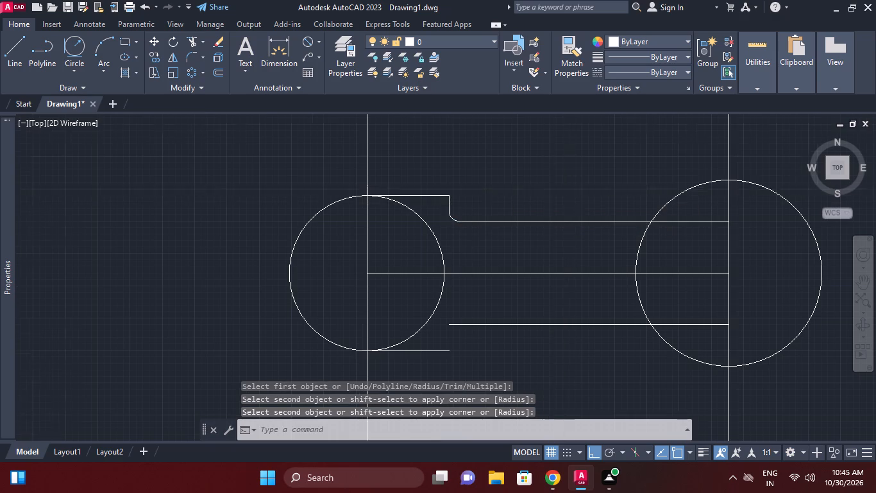
scroll(563, 198, down, 1)
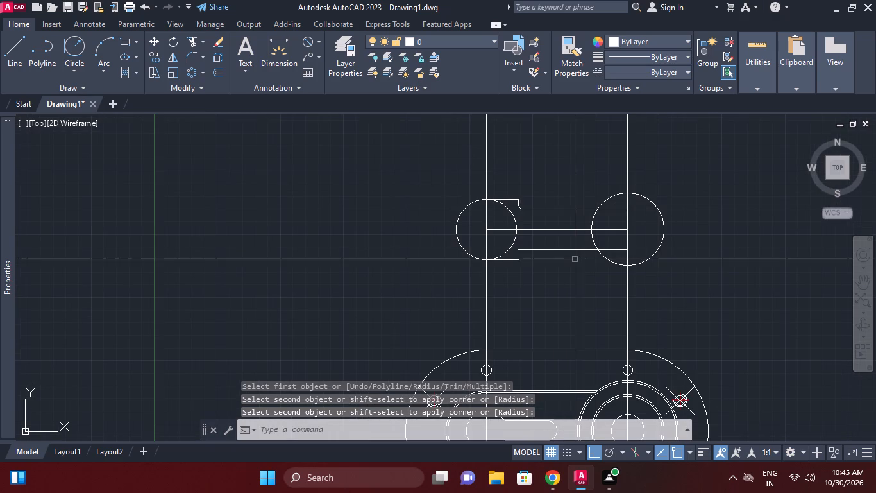
scroll(527, 223, up, 2)
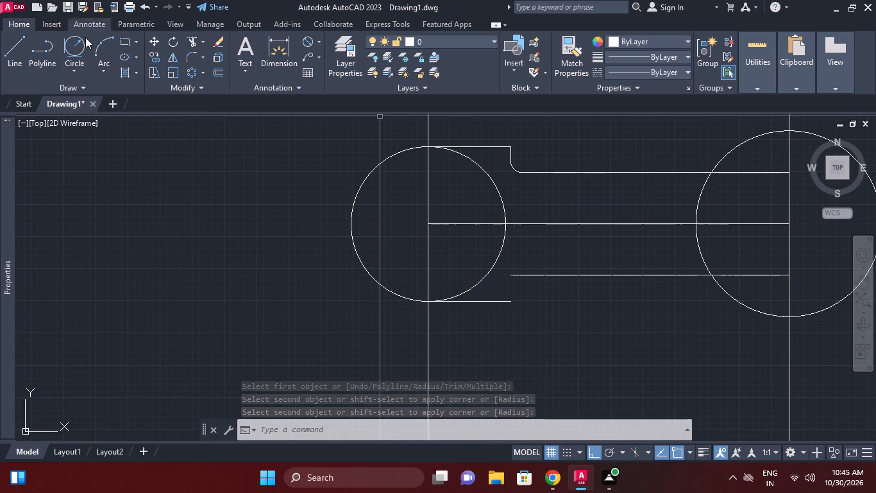
click(26, 49)
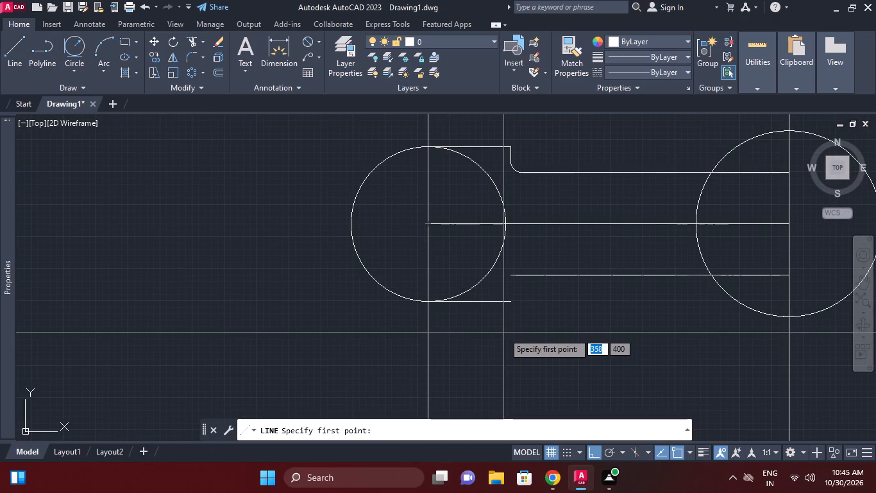
click(509, 298)
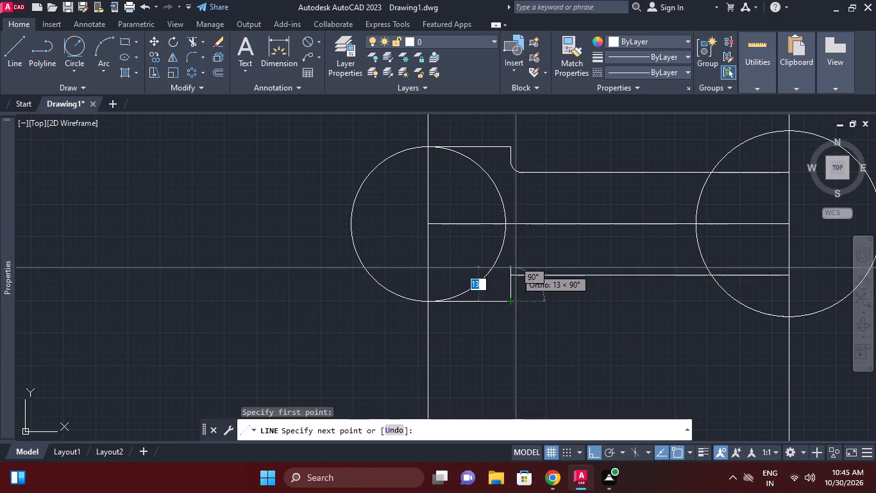
click(510, 278)
right_click(528, 257)
click(553, 284)
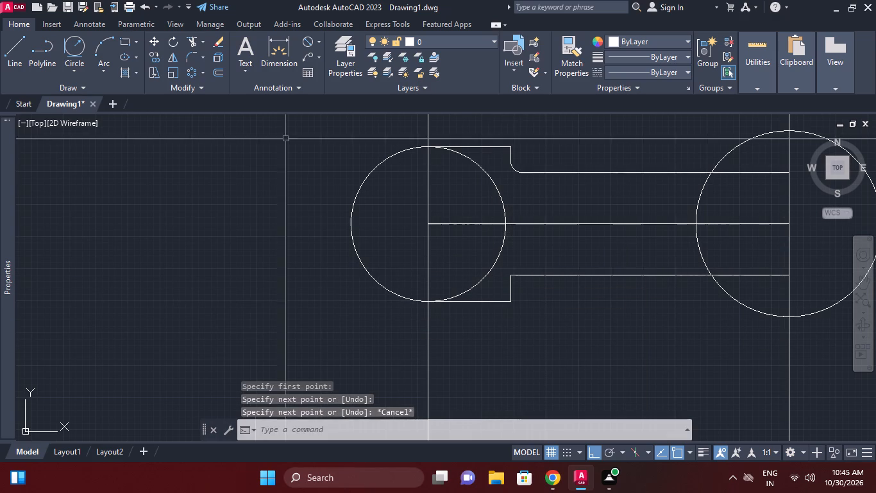
Fillet the corner between the lower arm line and its short vertical line with radius 4.
click(191, 54)
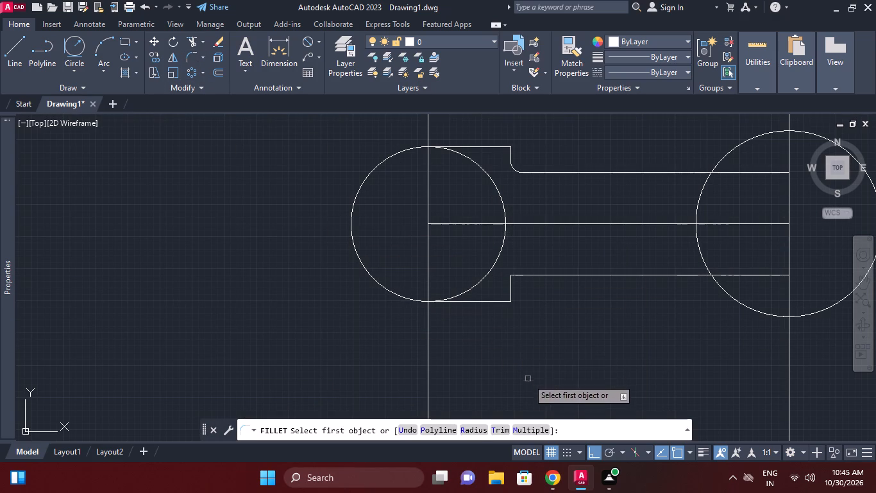
click(476, 429)
right_click(530, 367)
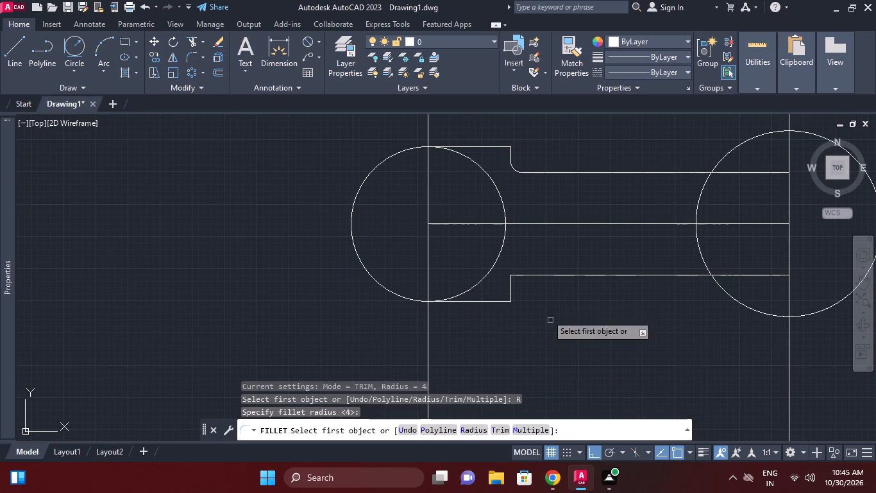
click(506, 284)
click(509, 288)
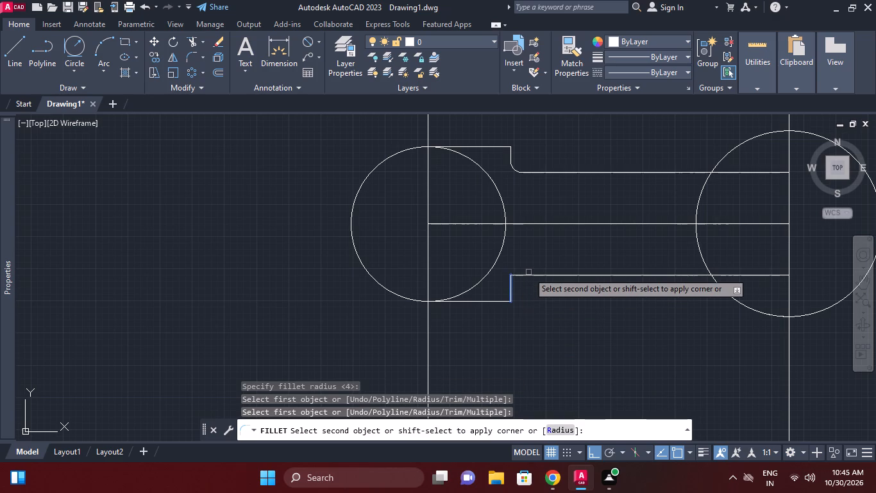
click(530, 273)
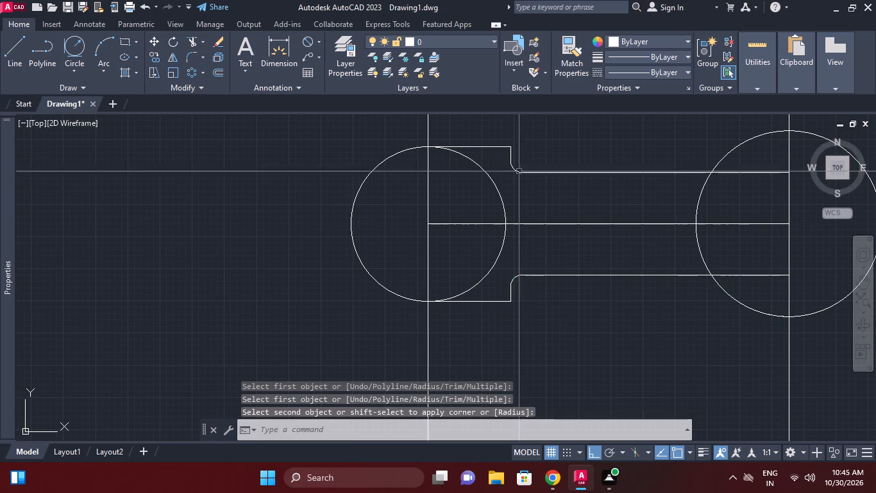
Trim away the right half of the radius 30 circle, leaving the semicircle that joins the two short horizontal lines.
click(198, 43)
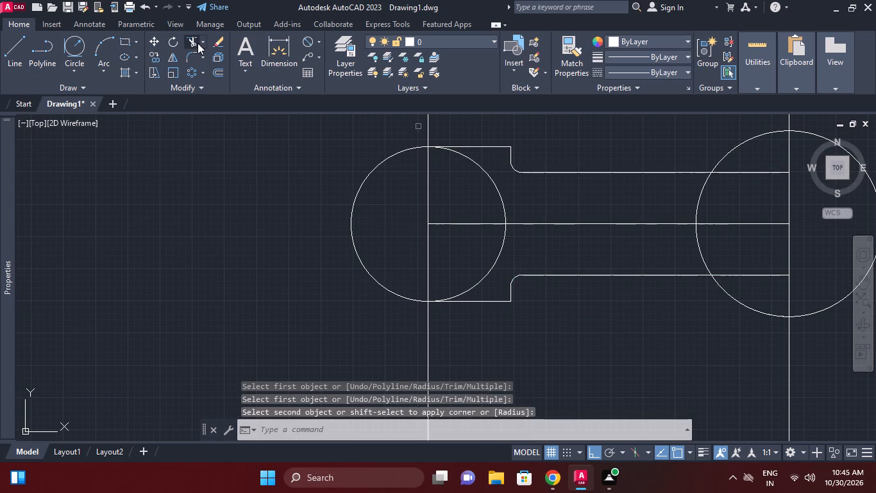
right_click(205, 145)
click(249, 157)
click(500, 189)
click(501, 245)
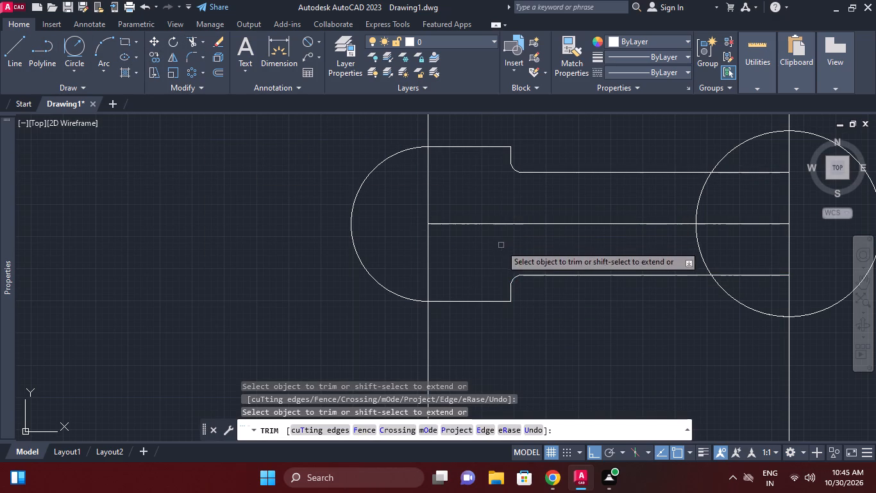
middle_drag(561, 280, 431, 281)
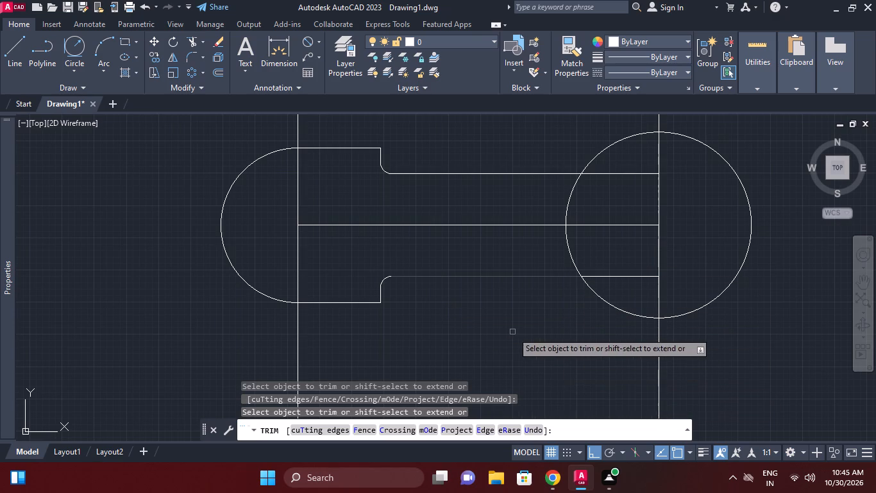
key(ctrl+z)
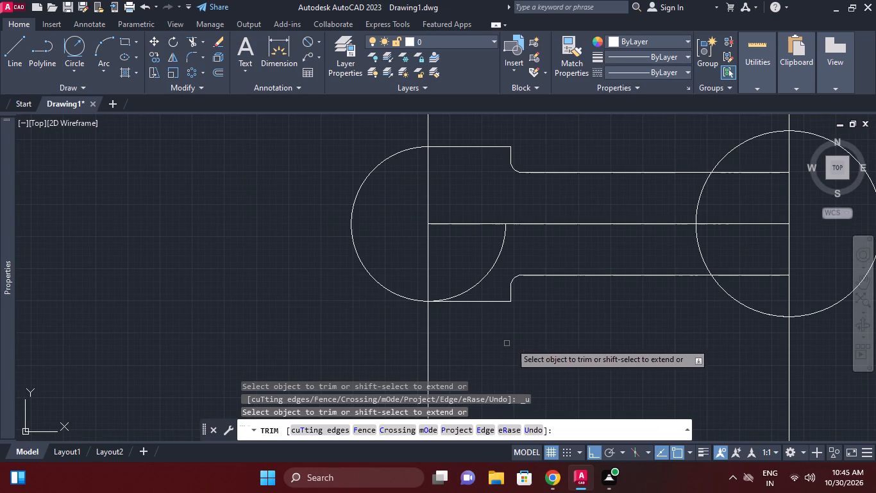
click(485, 274)
scroll(606, 324, down, 1)
middle_drag(603, 324, 521, 316)
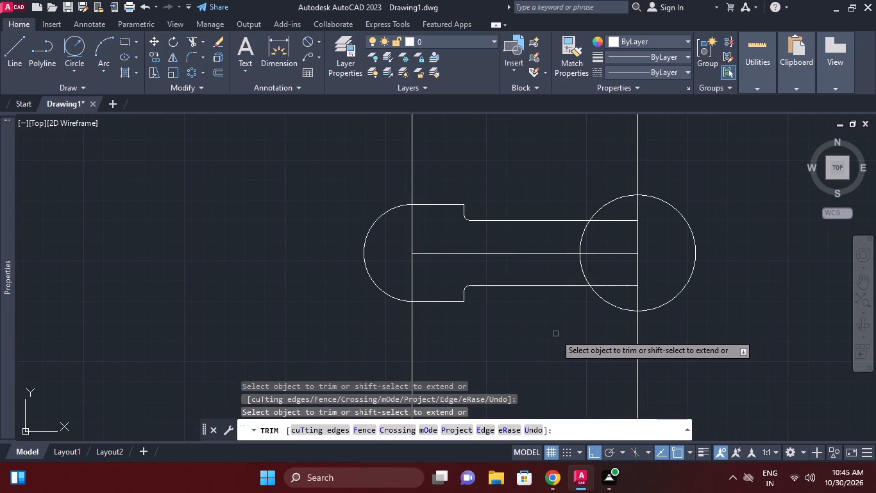
middle_drag(526, 359, 434, 332)
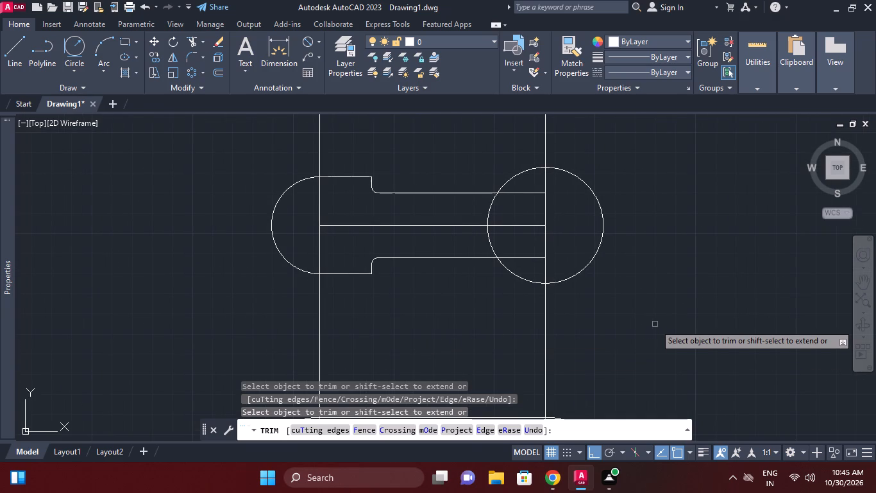
right_click(655, 324)
click(682, 129)
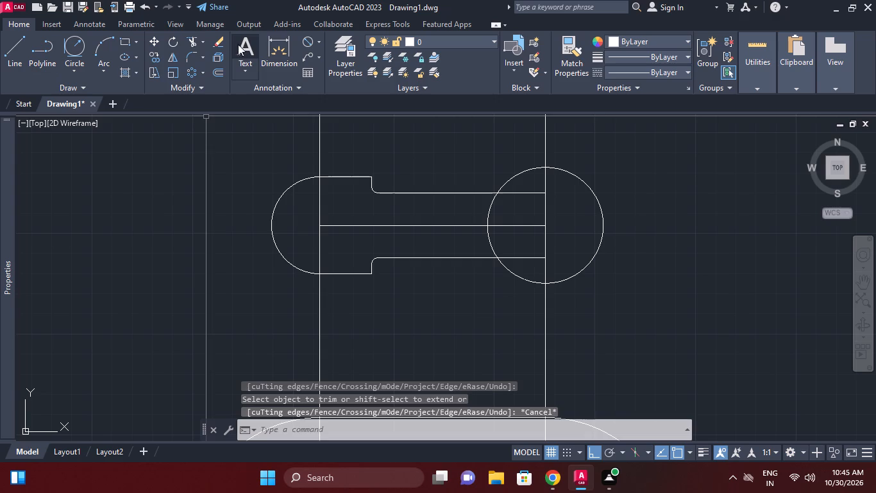
Trim the two arm lines inside the diameter 72 circle and the part of that circle between them.
click(192, 40)
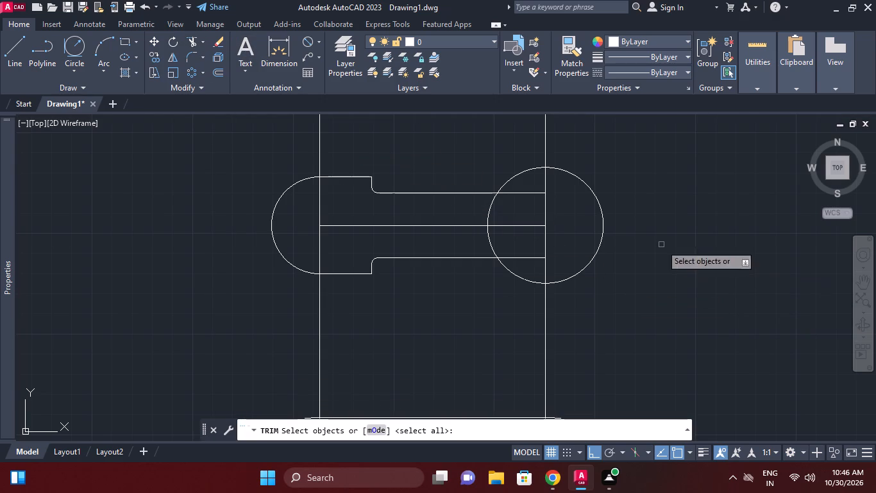
right_click(661, 244)
click(677, 248)
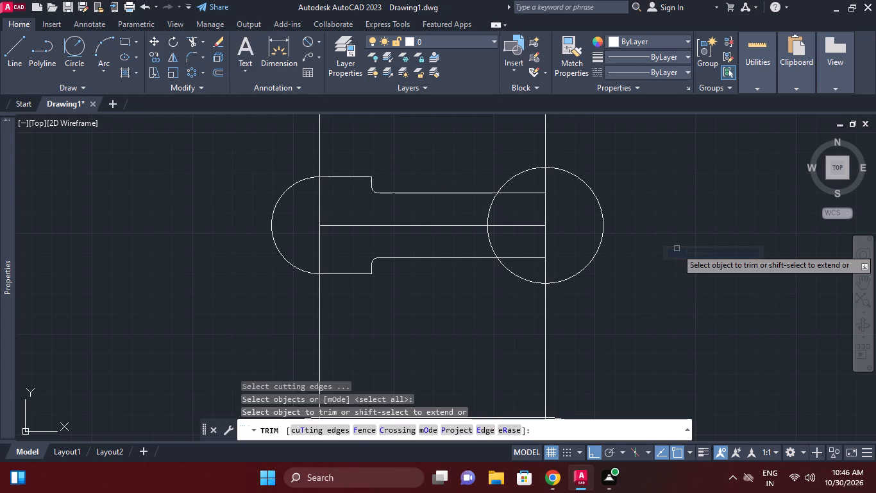
click(528, 192)
click(525, 261)
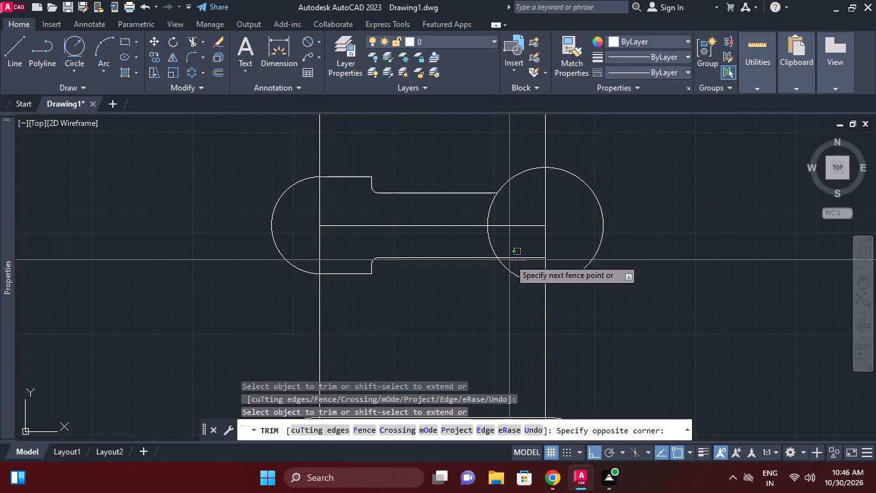
click(509, 252)
click(479, 237)
click(503, 236)
click(498, 213)
click(480, 212)
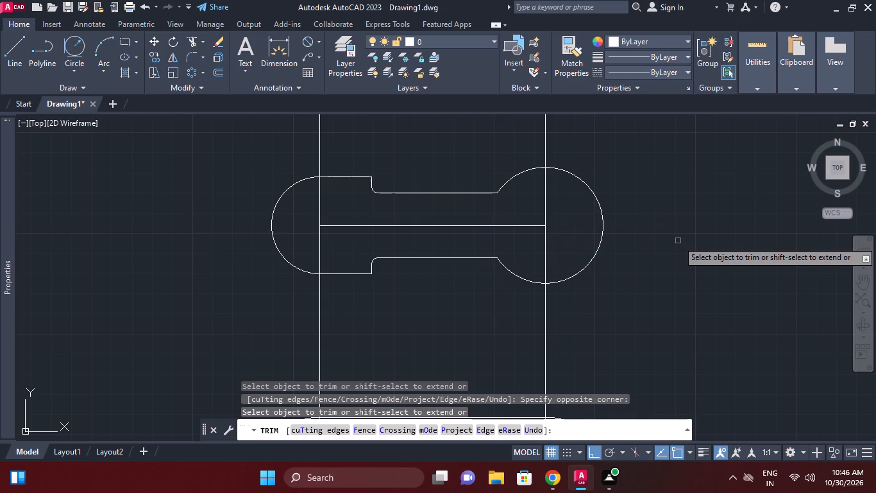
right_click(673, 254)
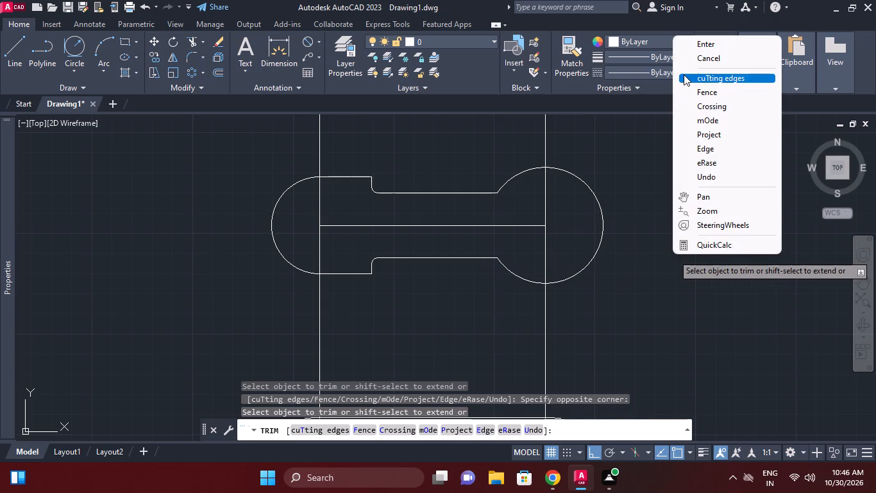
click(695, 63)
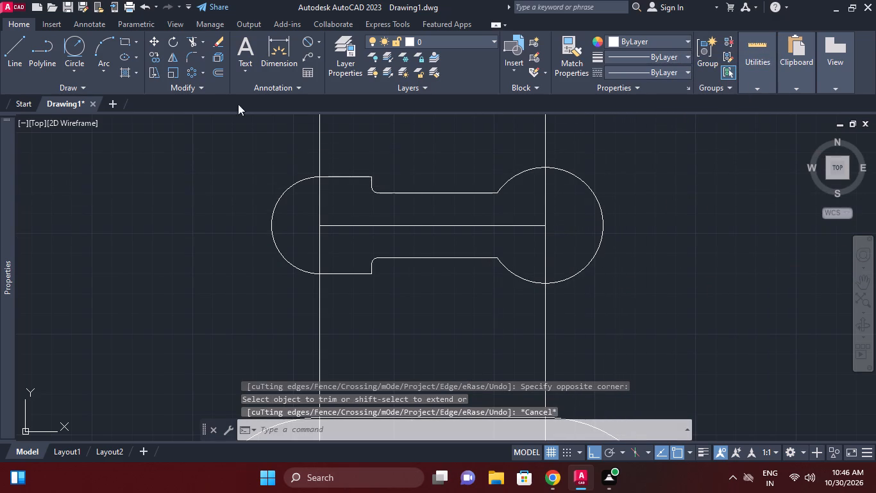
Offset the left semicircle, both short horizontal lines and the large right arc outward by 10.
click(308, 42)
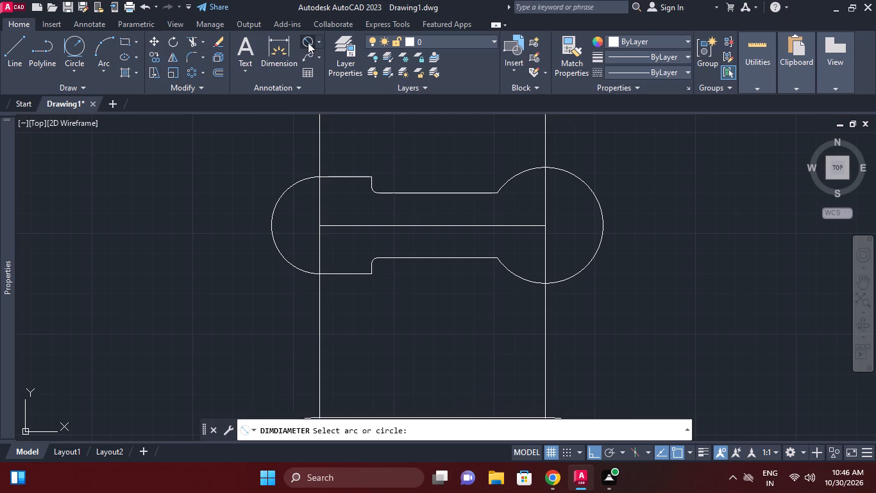
click(213, 73)
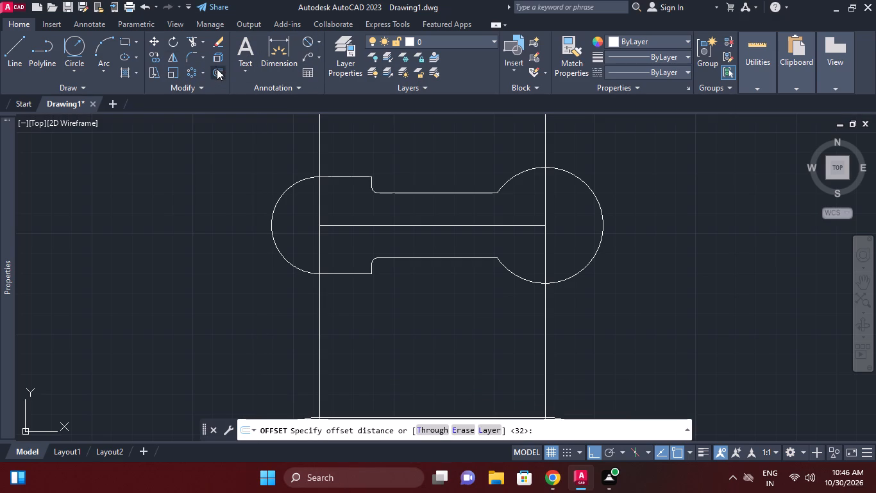
text(10)
key(Return)
click(267, 222)
click(276, 214)
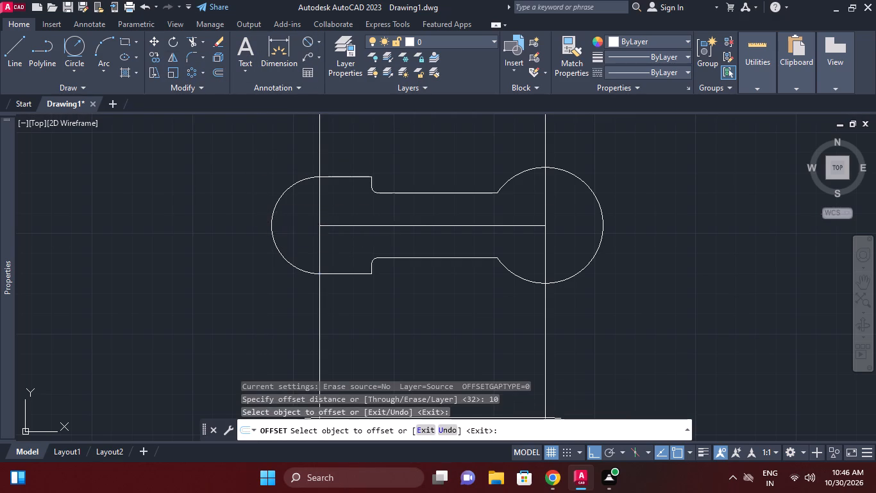
click(262, 185)
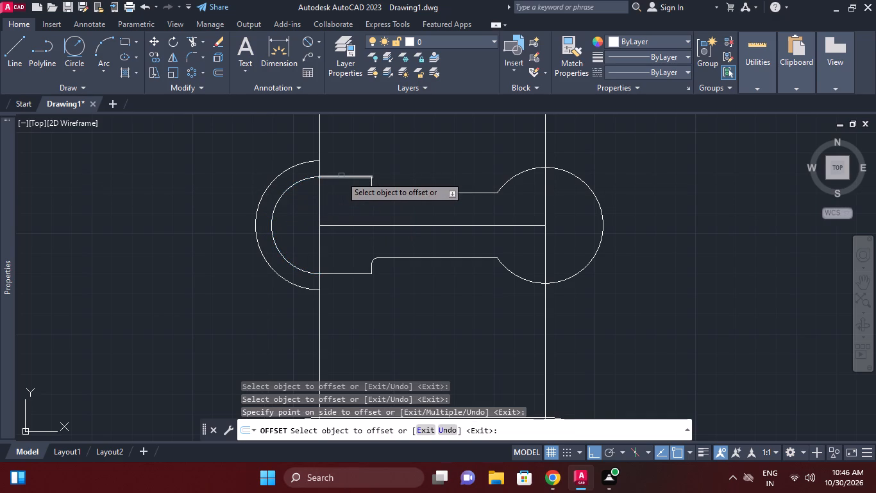
click(341, 176)
click(355, 130)
click(515, 175)
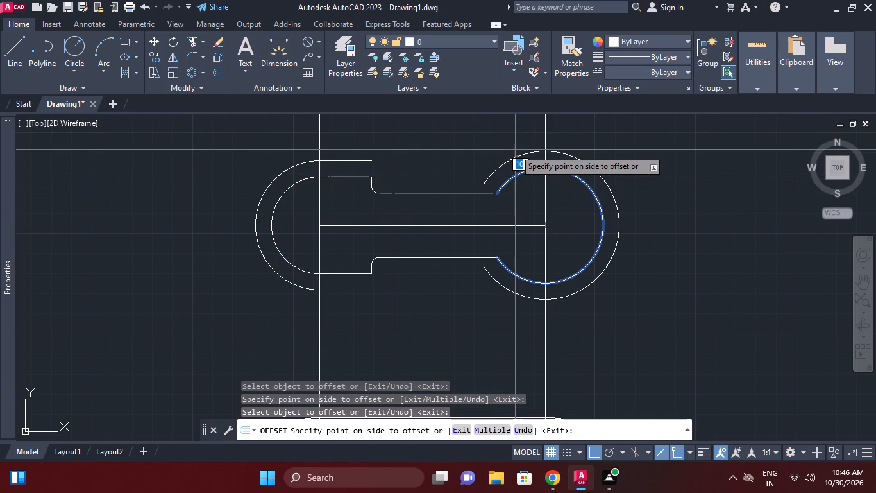
click(515, 150)
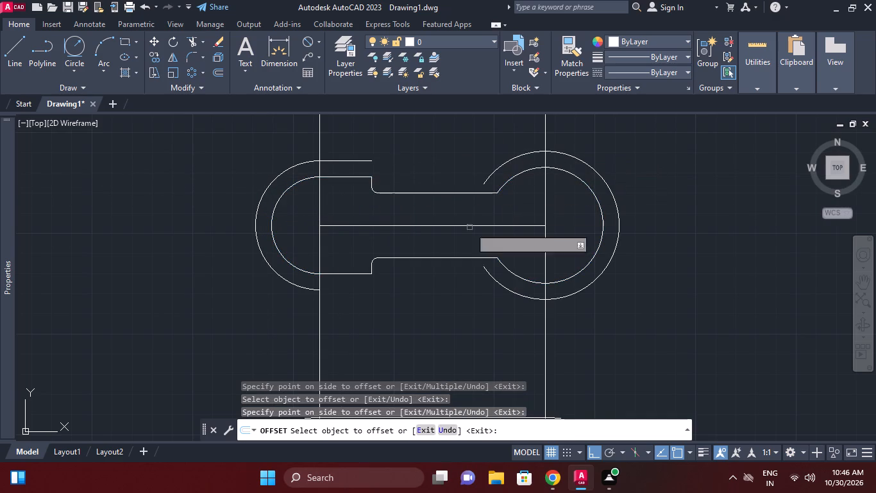
click(332, 274)
click(335, 295)
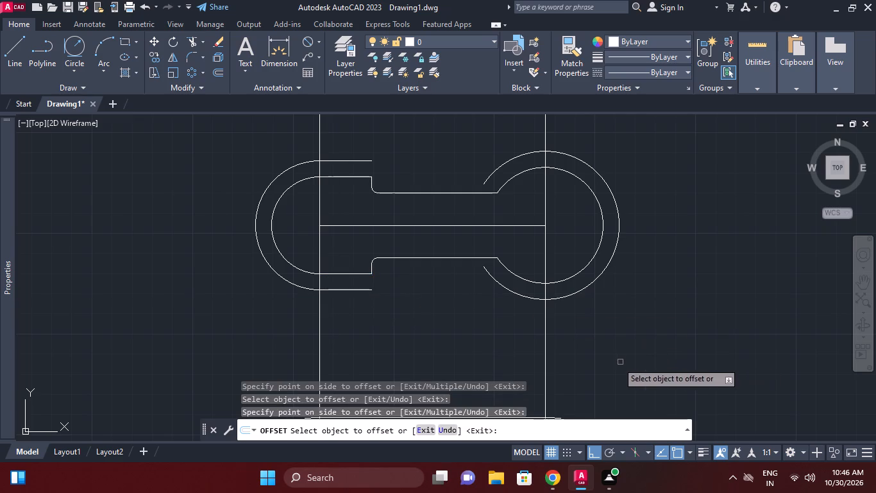
right_click(476, 315)
click(519, 333)
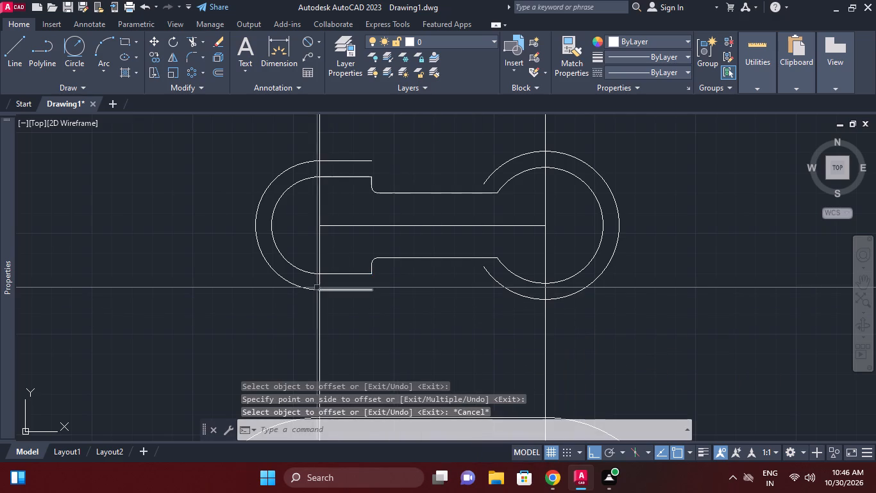
Join the outer left offset arc and its two short horizontal offset lines into one polyline.
click(312, 287)
click(353, 293)
click(346, 284)
click(354, 177)
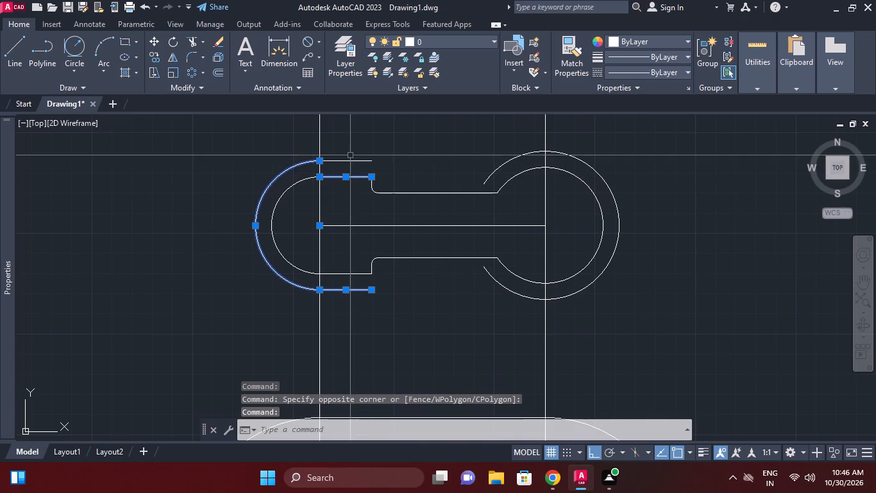
shift+click(358, 175)
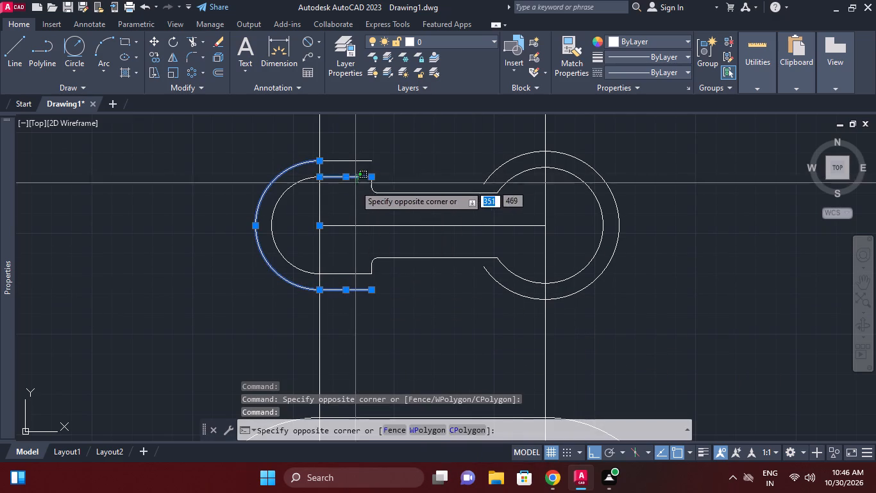
shift+click(354, 188)
click(354, 162)
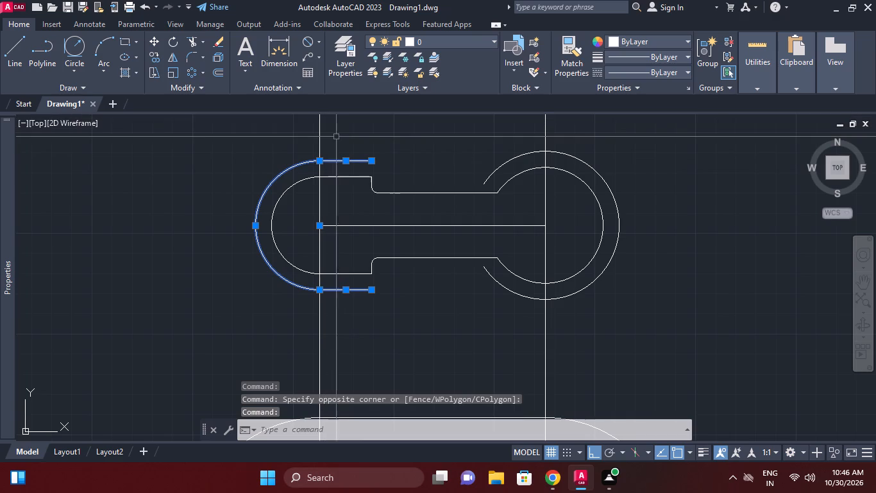
text(j)
key(space)
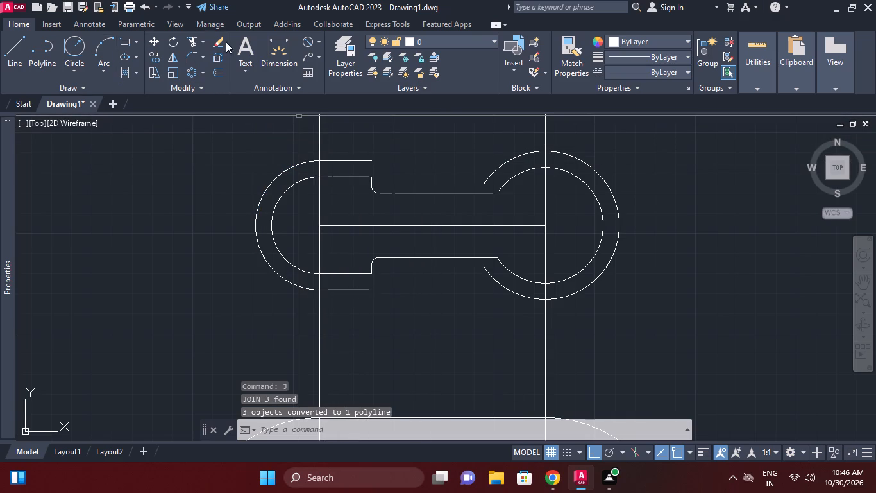
Extend both open ends of the outer left polyline to the outer right arc.
click(201, 40)
click(222, 86)
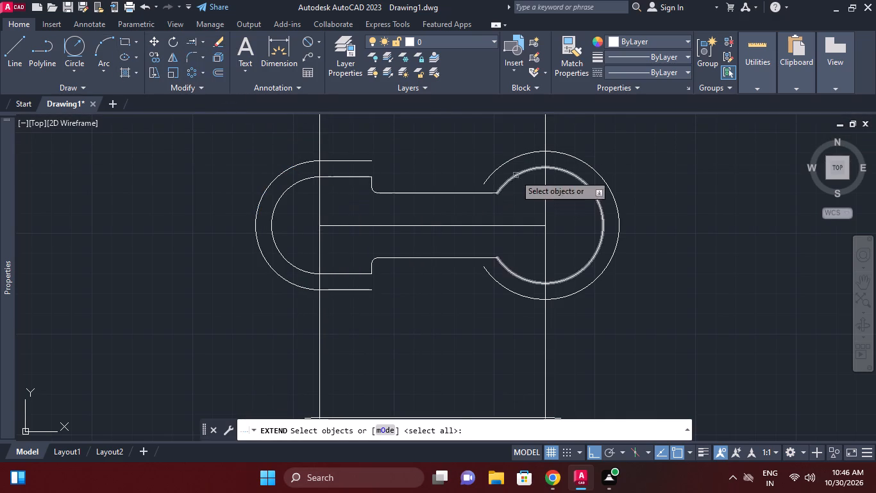
click(503, 168)
right_click(447, 128)
click(355, 153)
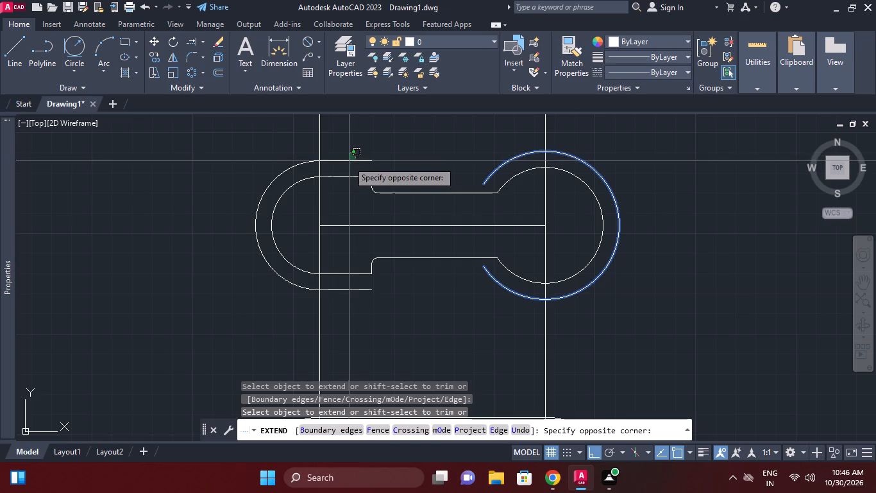
click(347, 164)
click(366, 305)
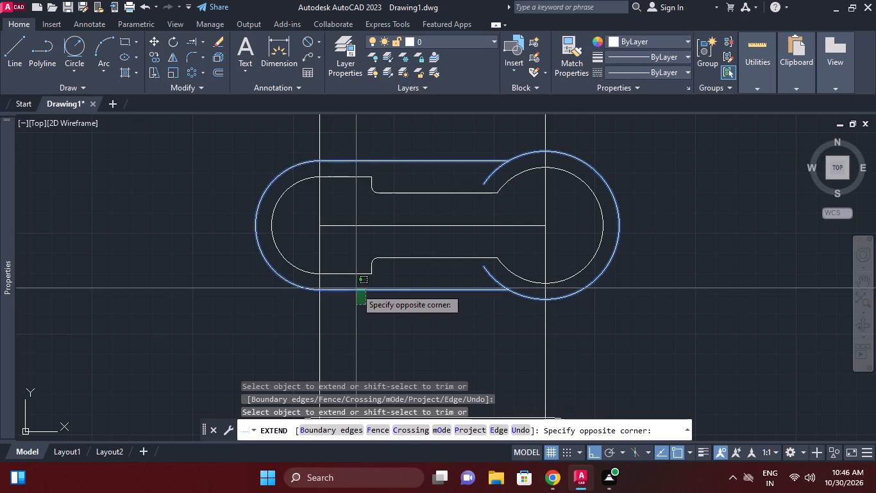
click(356, 288)
right_click(425, 139)
click(466, 147)
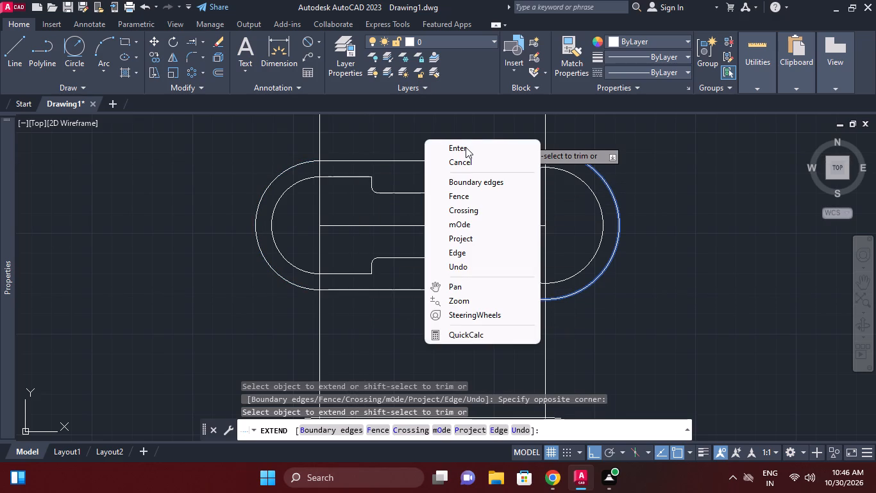
Trim both ends of the outer right arc that overhang inside the outer left polyline, using that polyline as cutting edge.
click(201, 43)
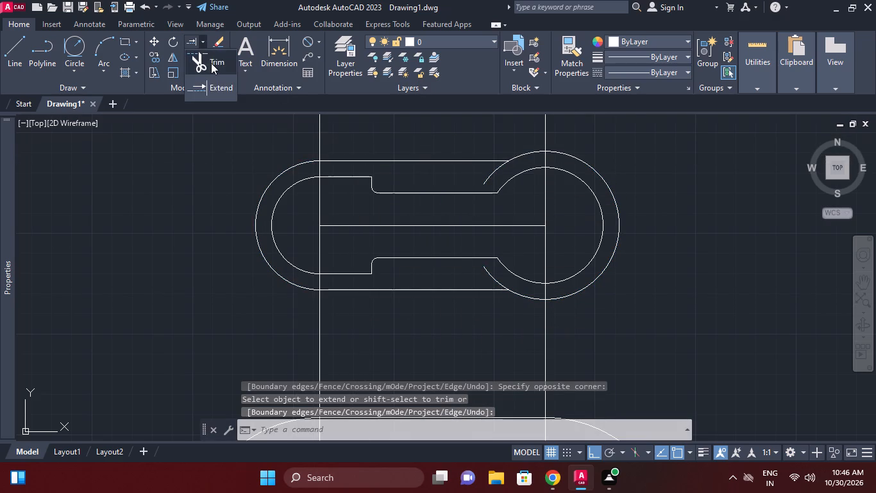
click(211, 63)
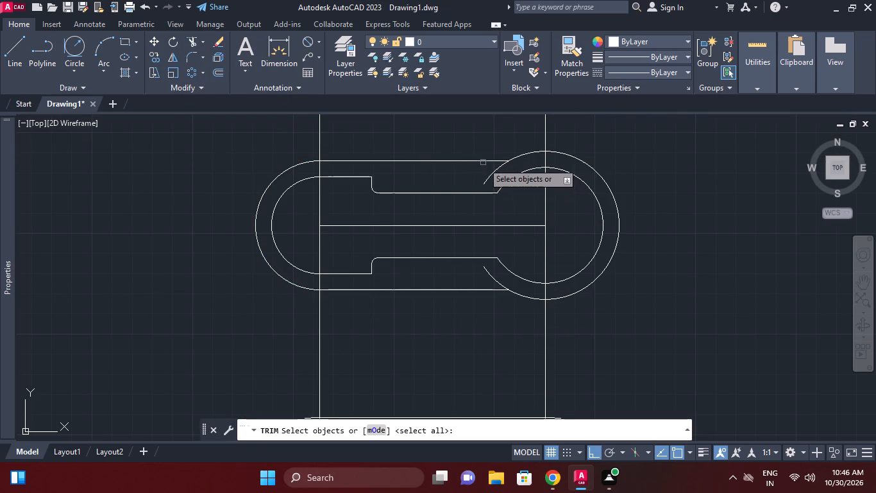
click(483, 162)
right_click(451, 257)
click(487, 273)
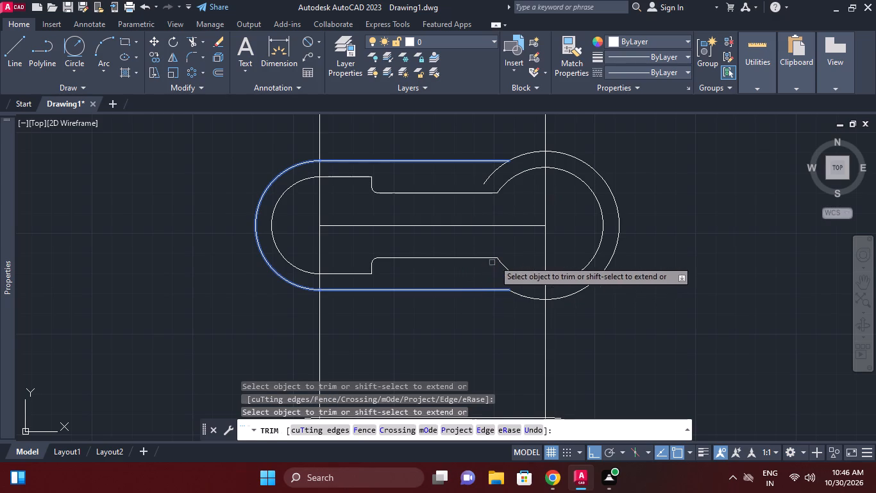
click(491, 175)
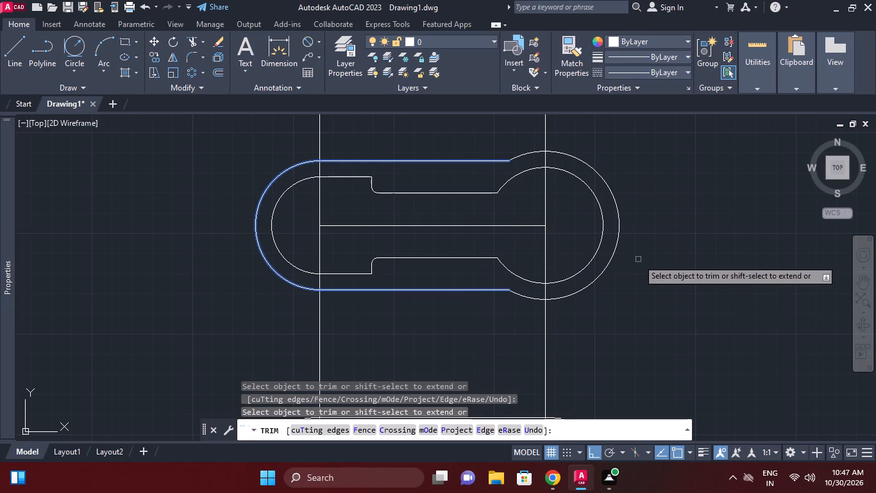
right_click(673, 239)
click(684, 243)
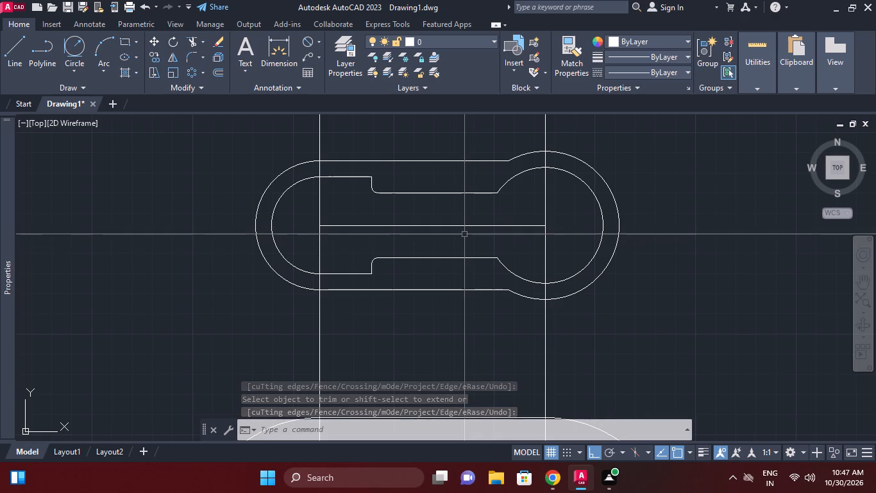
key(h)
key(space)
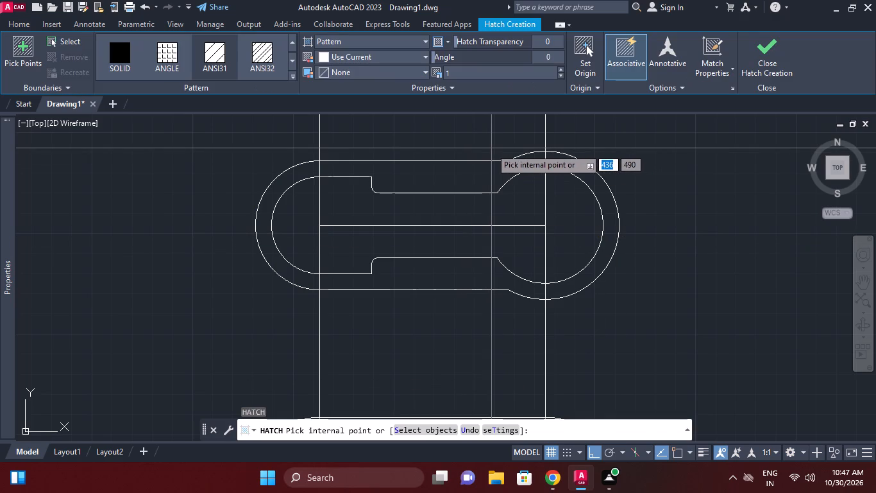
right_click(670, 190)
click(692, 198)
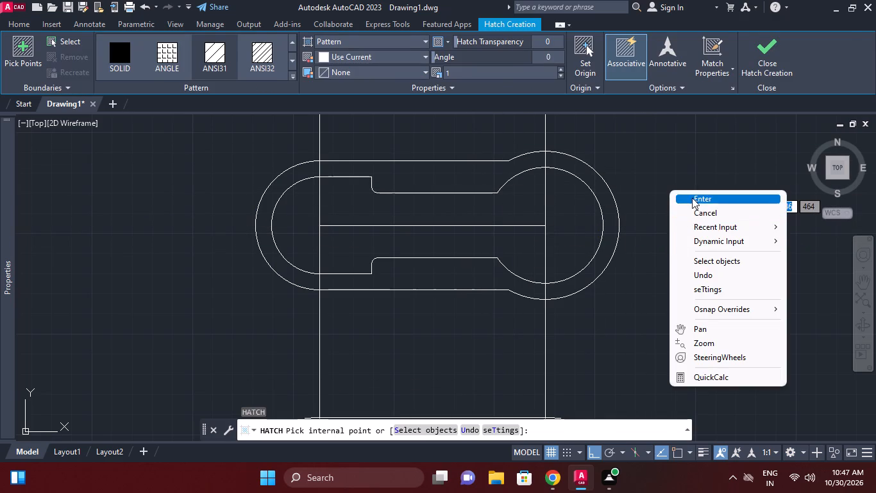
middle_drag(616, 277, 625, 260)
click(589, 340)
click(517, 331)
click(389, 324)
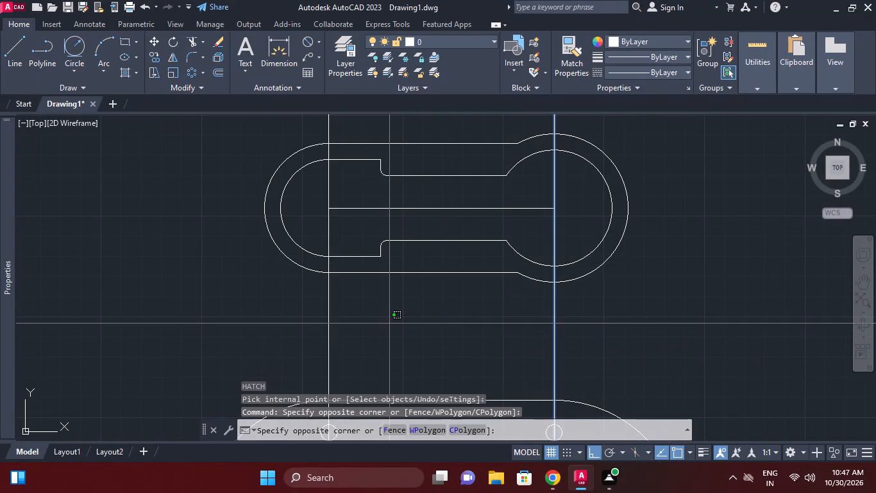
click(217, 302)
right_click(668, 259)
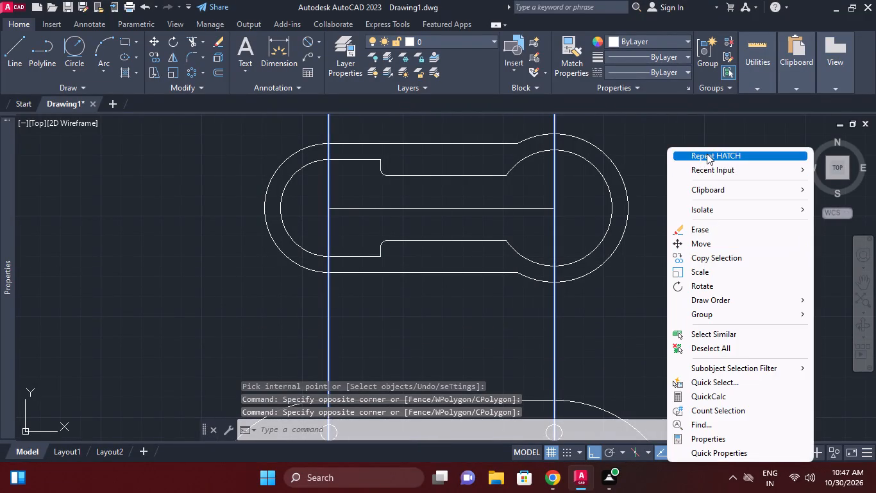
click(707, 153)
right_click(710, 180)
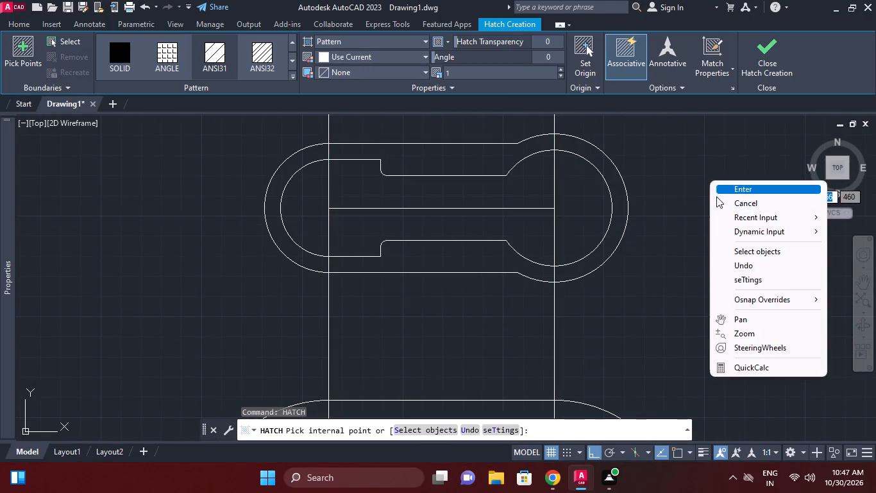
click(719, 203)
Erase the two vertical construction lines running through the arm's end centres.
drag(612, 290, 602, 295)
click(462, 311)
drag(351, 336, 345, 333)
click(269, 306)
right_click(269, 306)
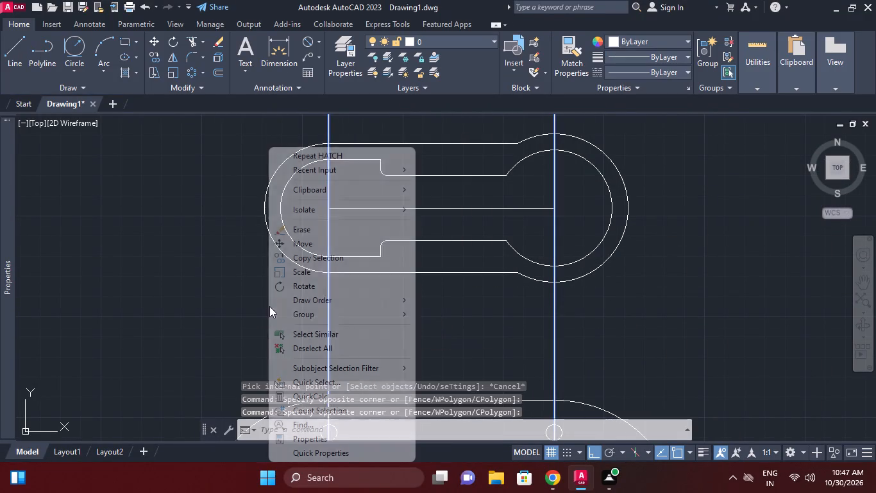
click(313, 230)
Hatch the band between the arm's inner and outer contours with the ANSI31 pattern at scale 34.
right_click(219, 282)
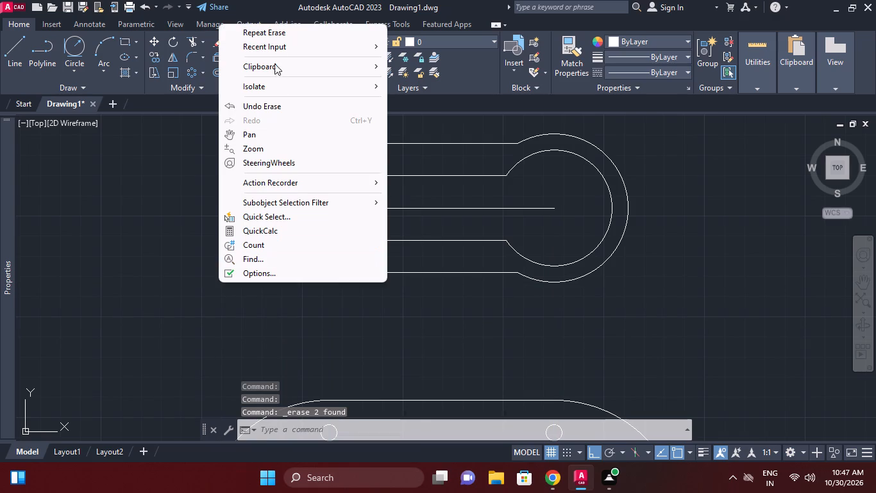
click(273, 48)
click(433, 65)
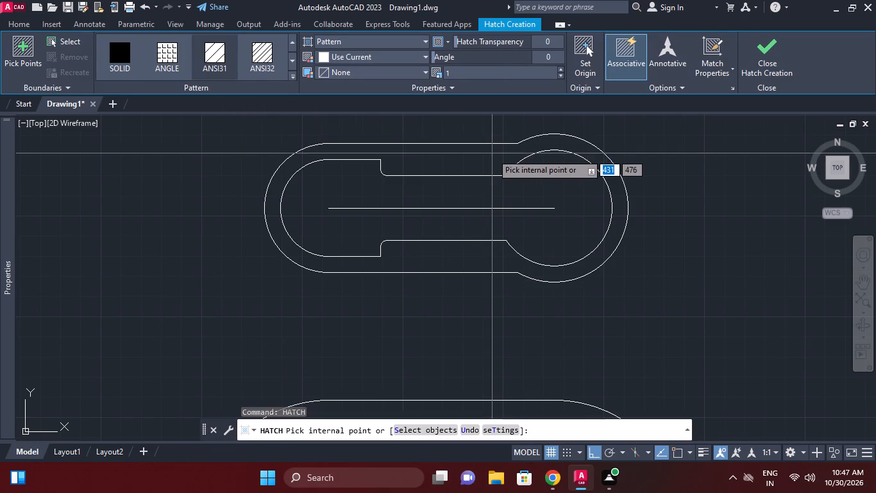
click(492, 153)
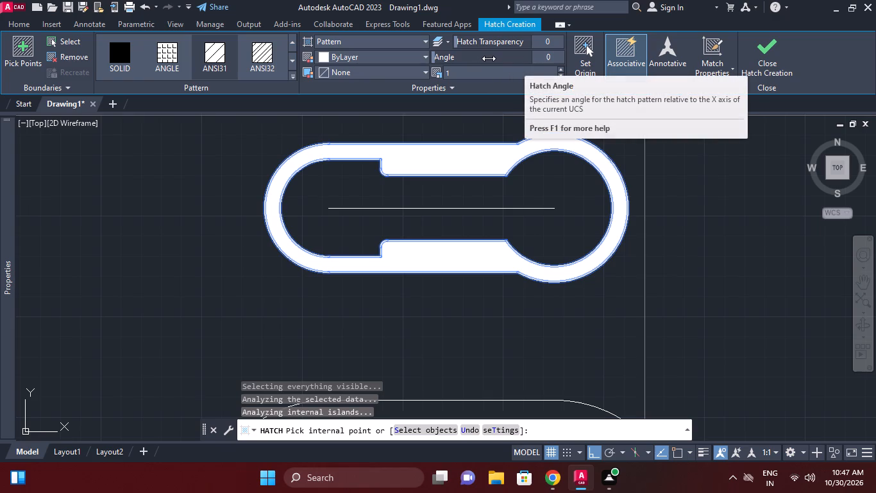
click(560, 68)
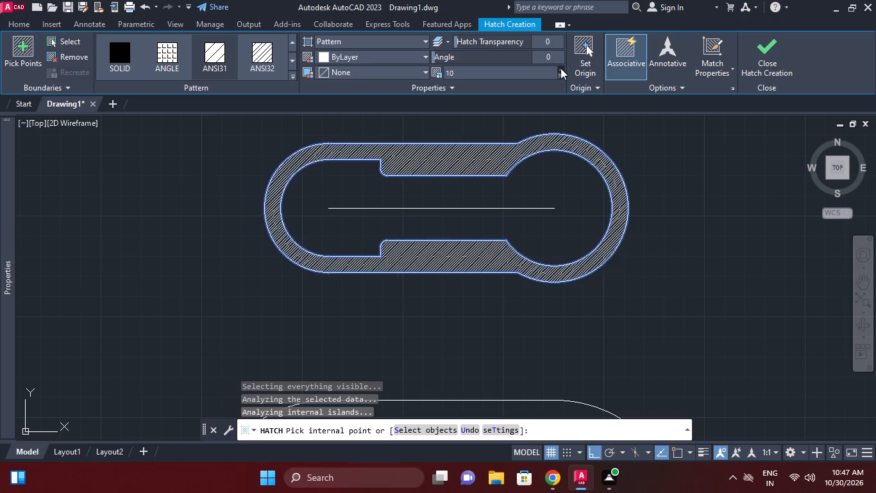
click(560, 68)
click(560, 68)
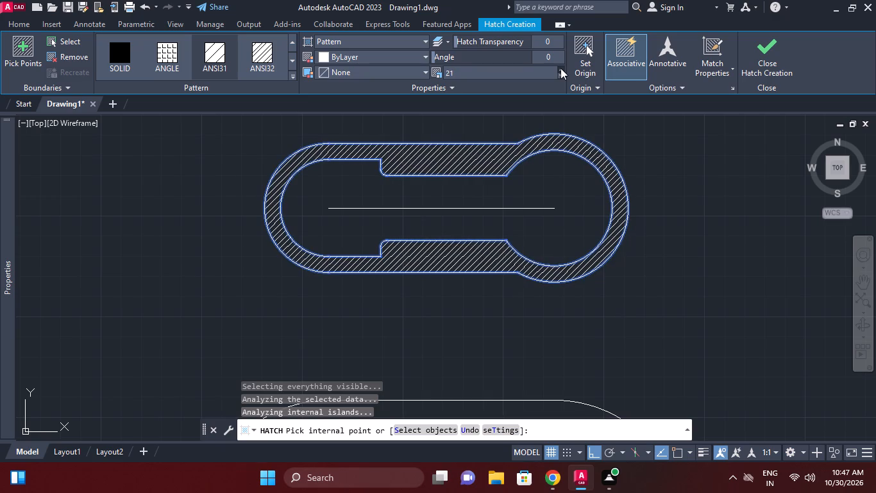
double_click(560, 68)
click(560, 68)
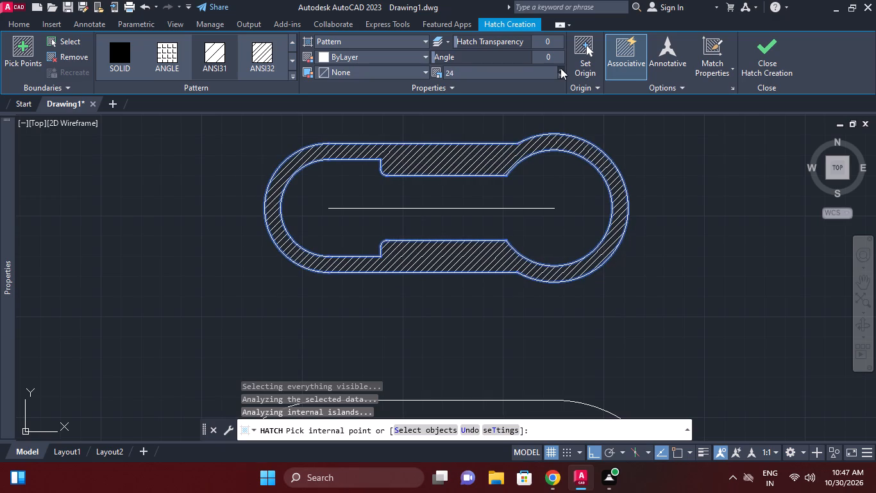
click(560, 68)
triple_click(560, 68)
triple_click(560, 68)
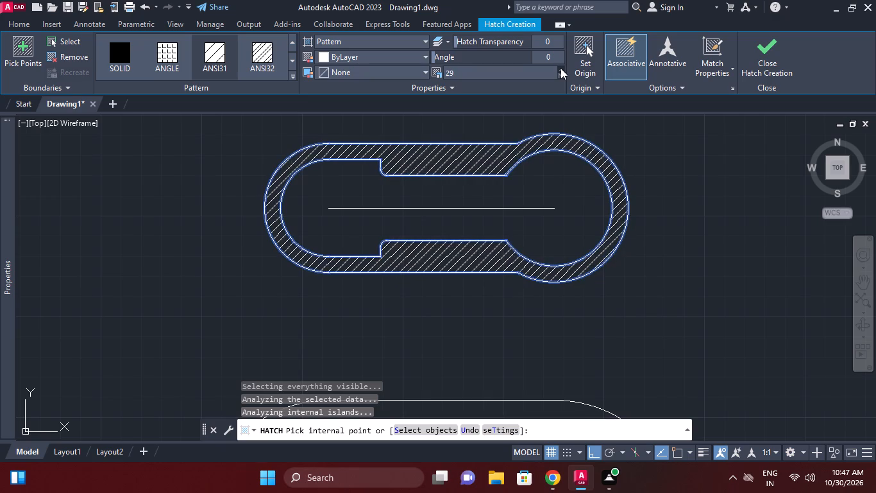
triple_click(560, 68)
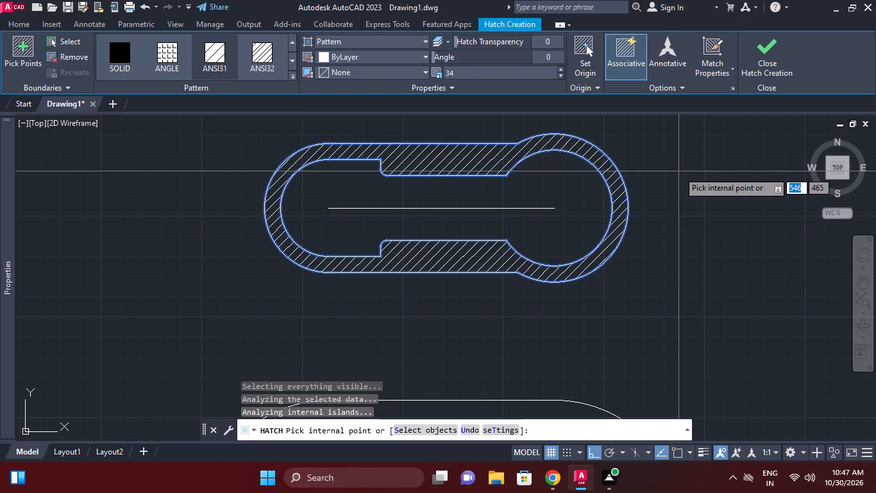
right_click(678, 171)
click(700, 193)
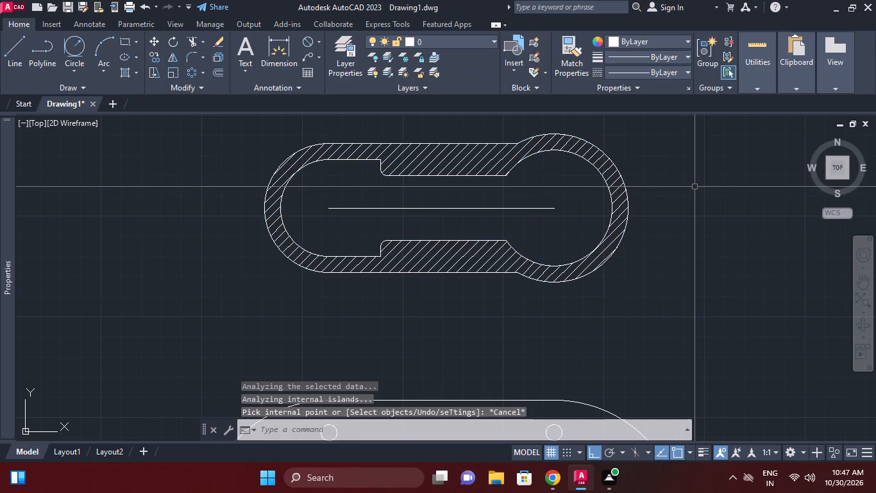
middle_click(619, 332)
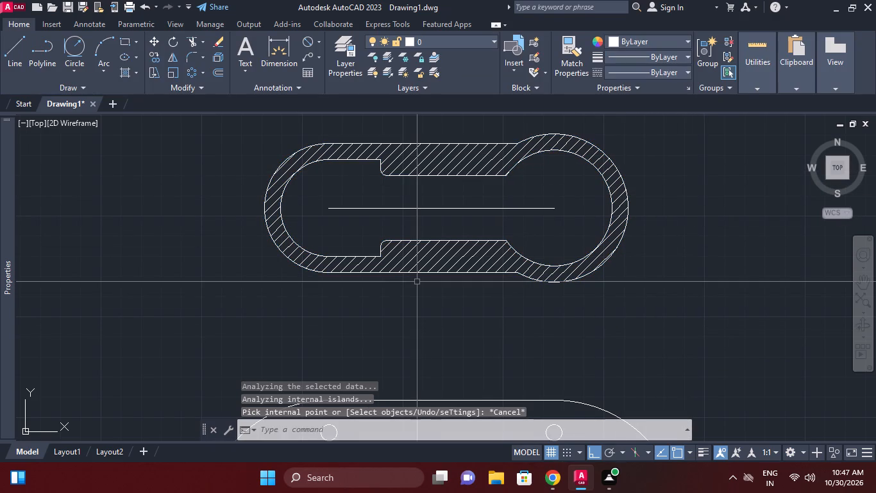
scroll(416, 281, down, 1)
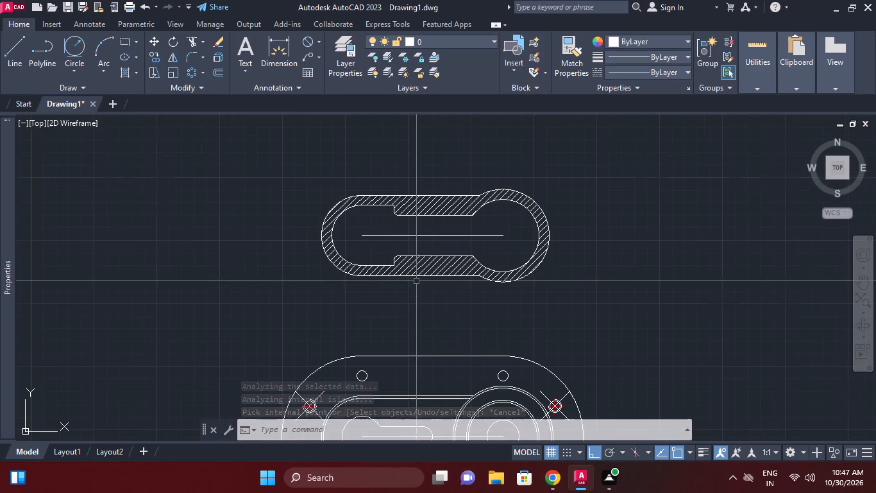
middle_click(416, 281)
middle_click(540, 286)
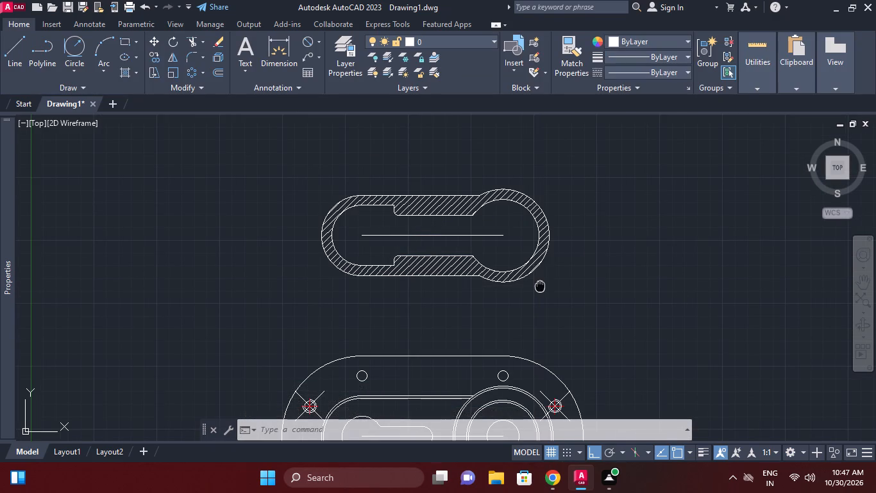
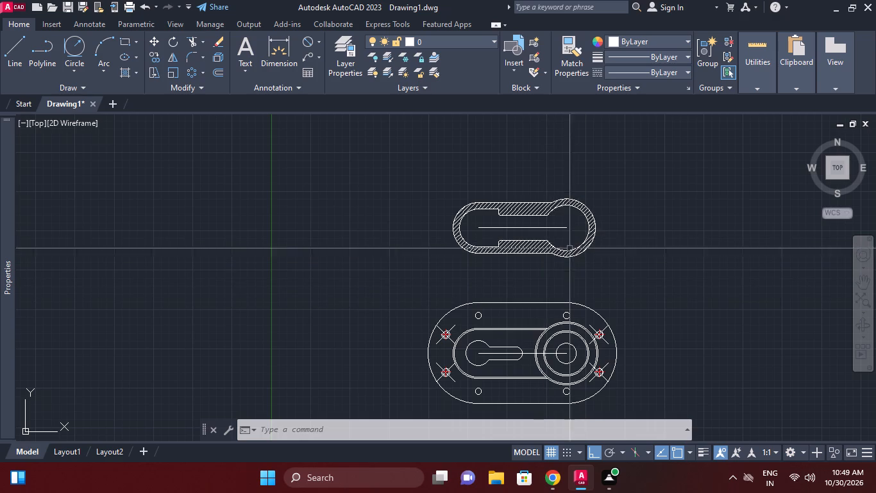
Move the hatched arm with its centreline straight down about 373 units, from above the plate to below it.
drag(608, 277, 601, 269)
click(410, 158)
right_click(457, 172)
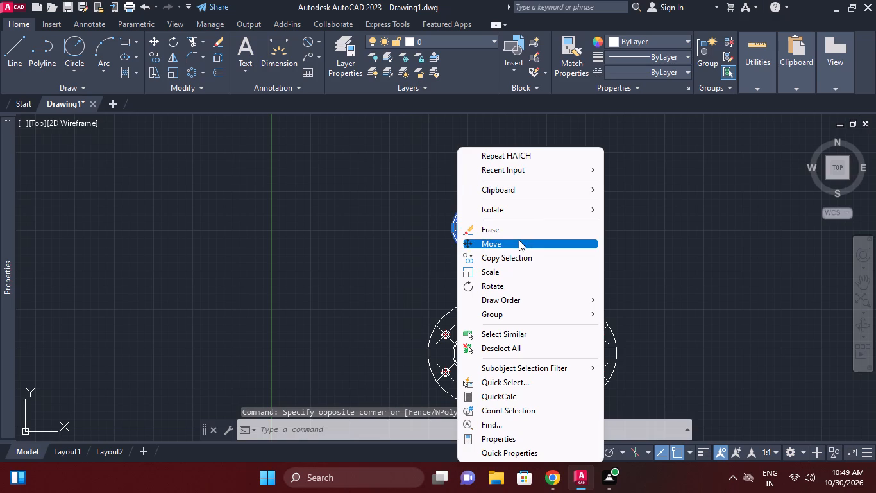
click(519, 240)
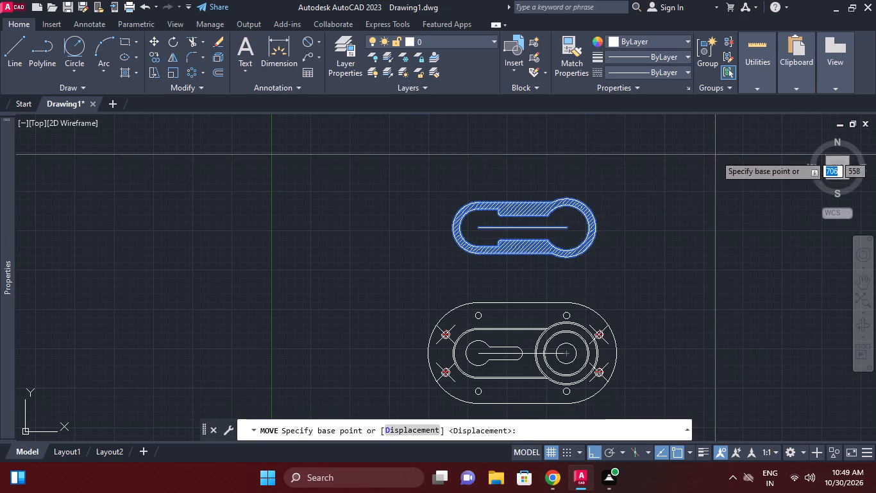
click(685, 178)
middle_drag(686, 255, 680, 177)
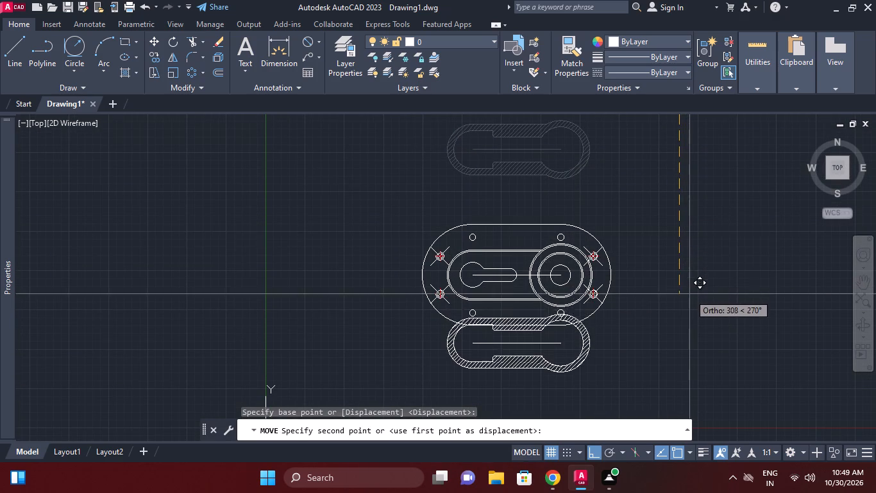
click(680, 336)
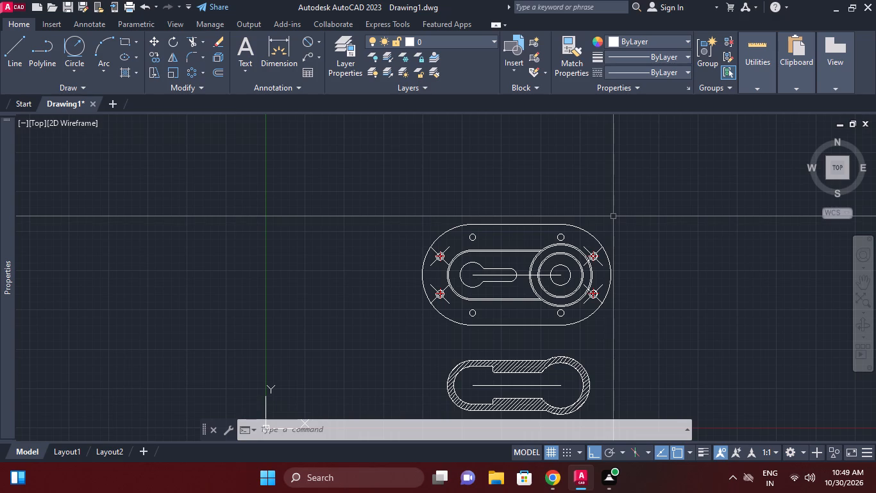
Draw vertical construction lines through the leftmost and rightmost points of the plate's outer outline.
middle_drag(488, 266, 516, 164)
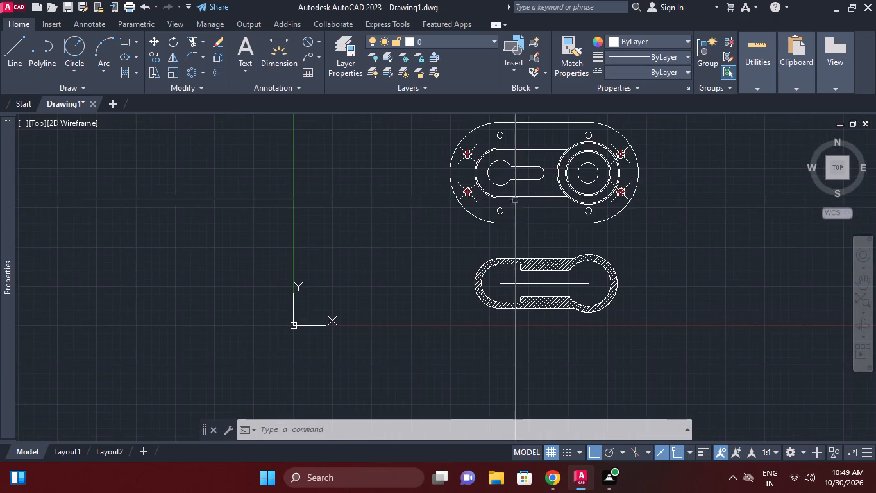
middle_click(511, 230)
scroll(511, 230, down, 1)
middle_drag(487, 201, 480, 288)
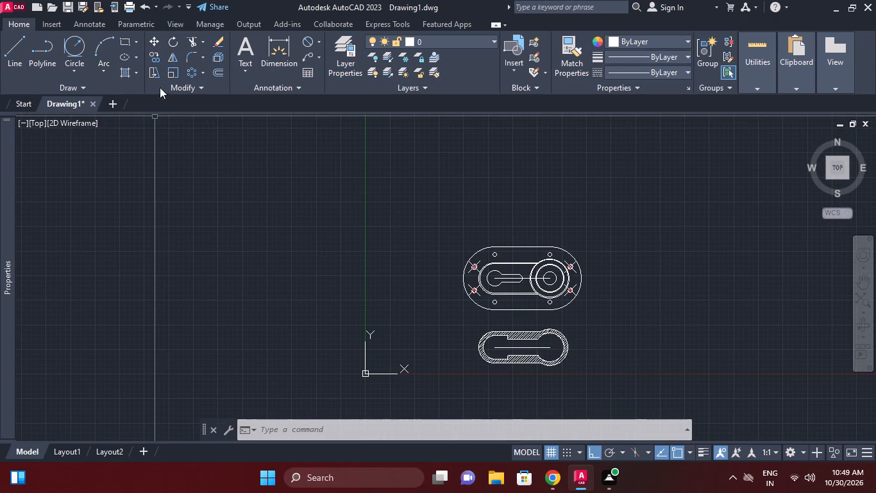
click(53, 85)
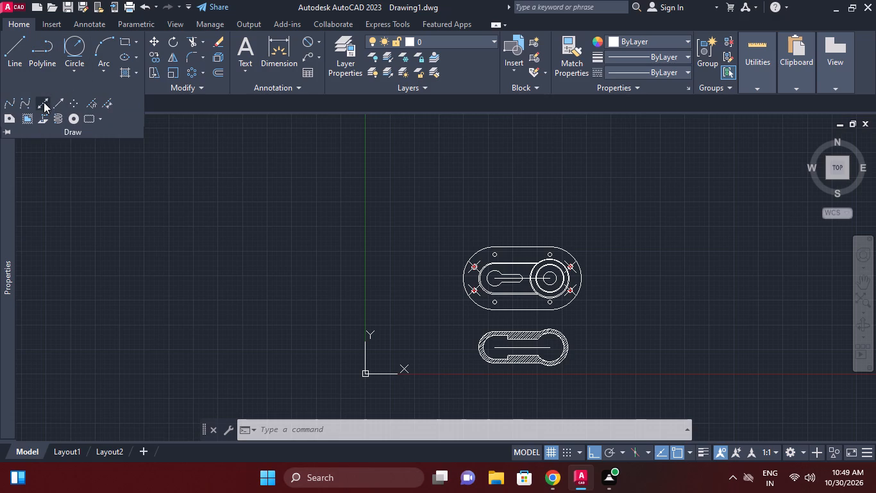
click(44, 102)
click(400, 437)
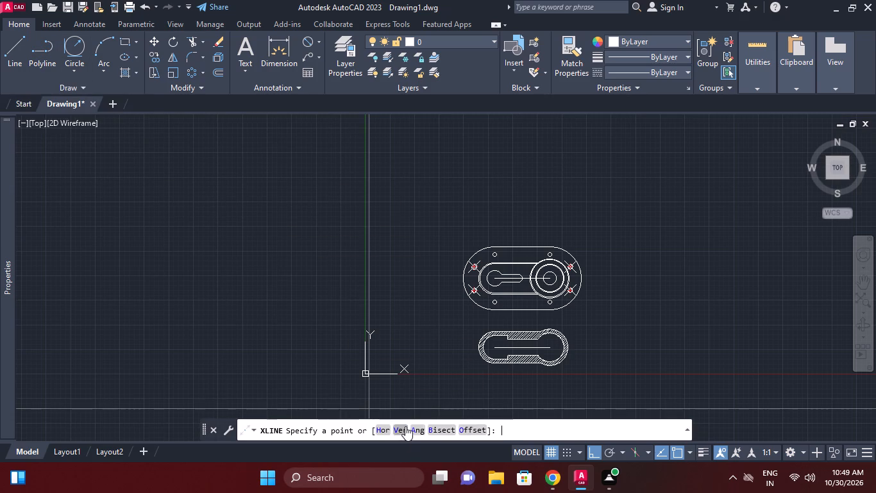
click(400, 426)
scroll(478, 270, up, 2)
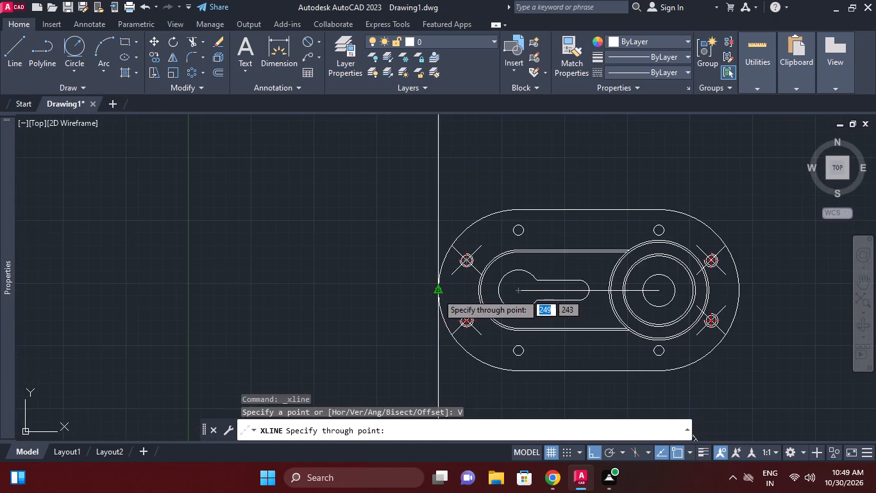
click(437, 293)
click(741, 286)
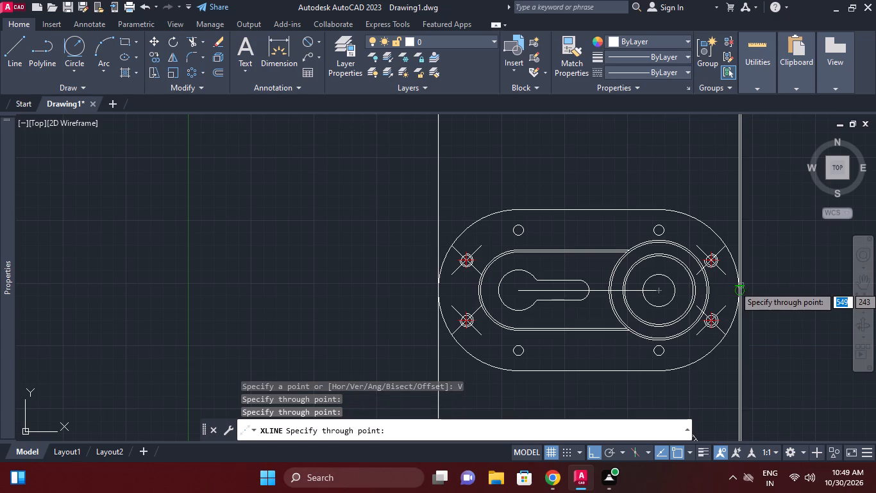
right_click(772, 251)
Erase the four diagonal crosses over the small red-marked holes at the plate's rounded ends.
scroll(514, 248, up, 2)
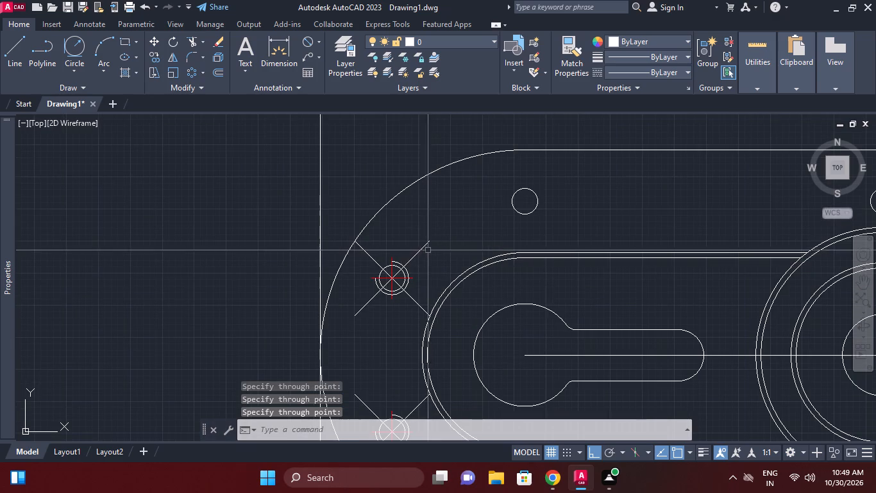
double_click(426, 249)
middle_drag(426, 236, 441, 185)
scroll(432, 219, down, 1)
scroll(439, 289, up, 1)
click(439, 289)
scroll(475, 271, down, 2)
middle_drag(475, 271, 342, 279)
click(571, 309)
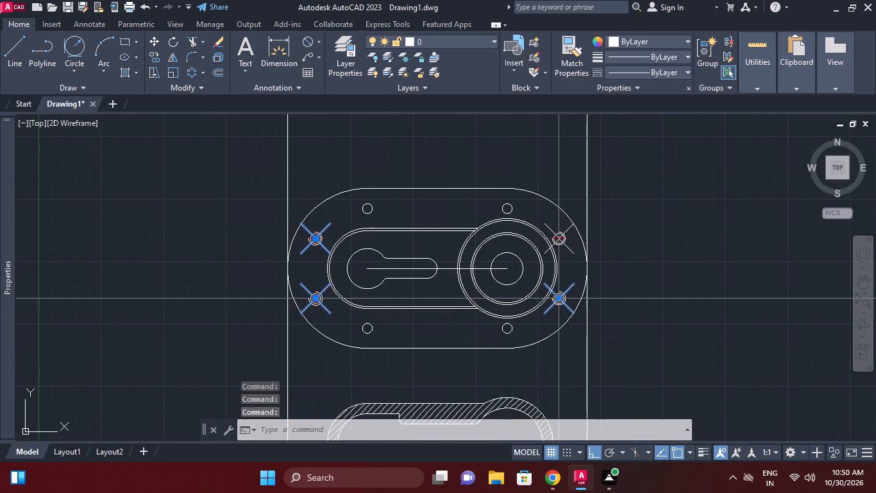
scroll(585, 231, up, 2)
click(544, 219)
right_click(623, 207)
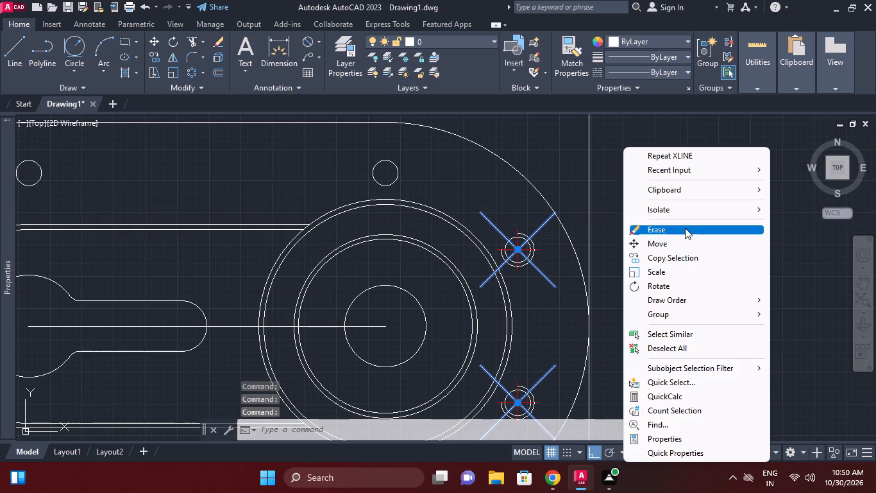
click(685, 228)
Draw a horizontal line above the plate, spanning between the two vertical construction lines.
scroll(685, 228, down, 3)
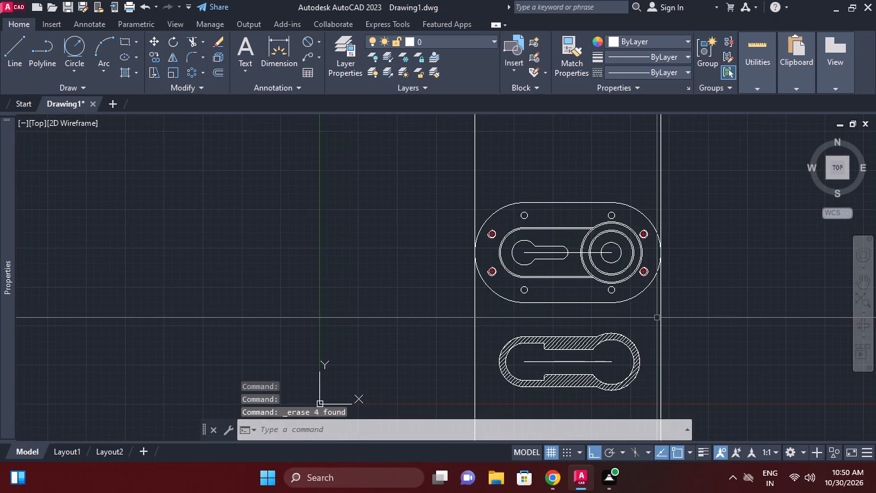
middle_drag(657, 306, 631, 424)
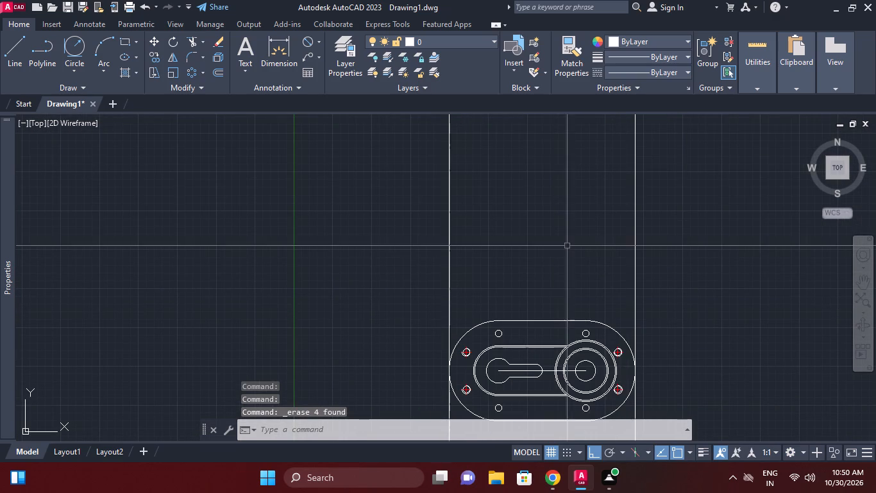
click(8, 42)
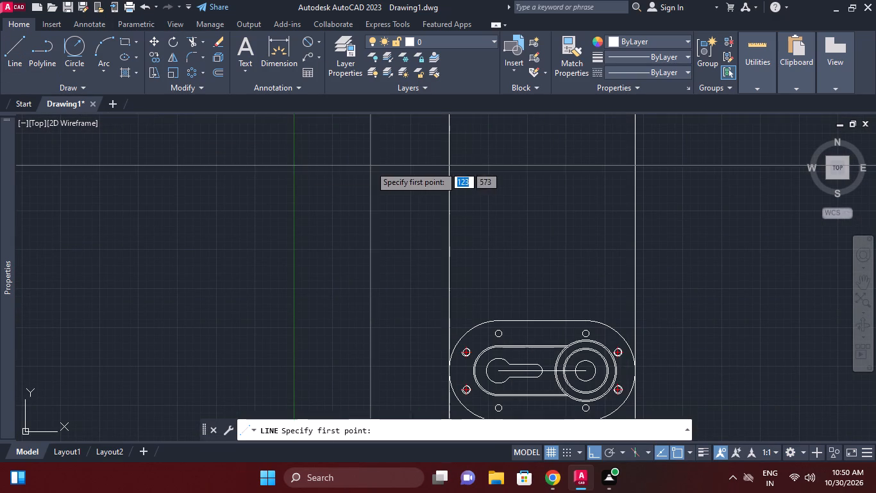
middle_drag(493, 191, 492, 191)
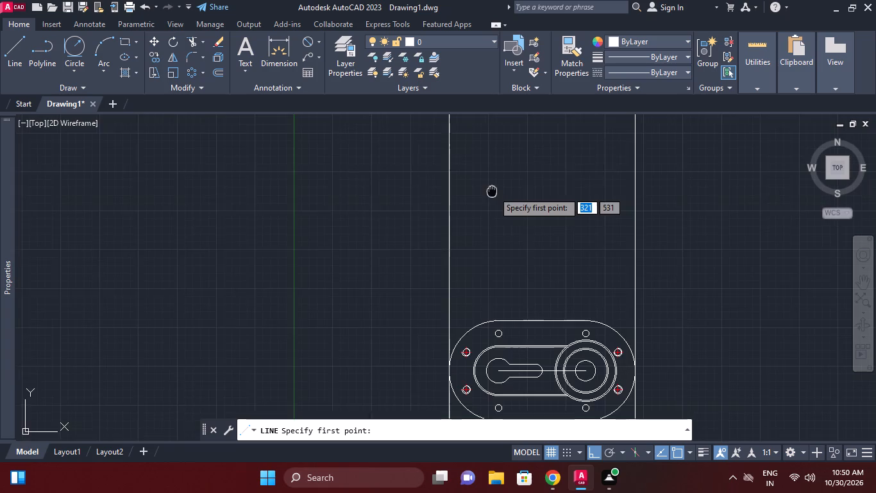
middle_drag(492, 191, 349, 201)
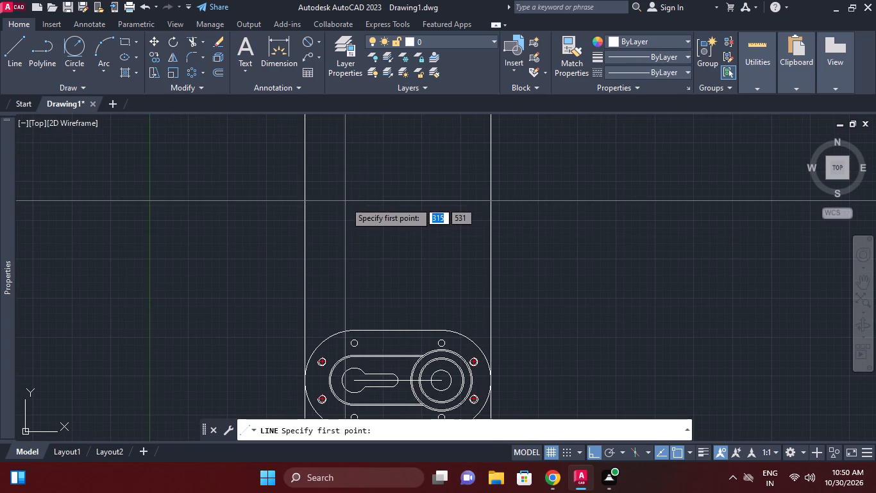
click(300, 229)
click(490, 229)
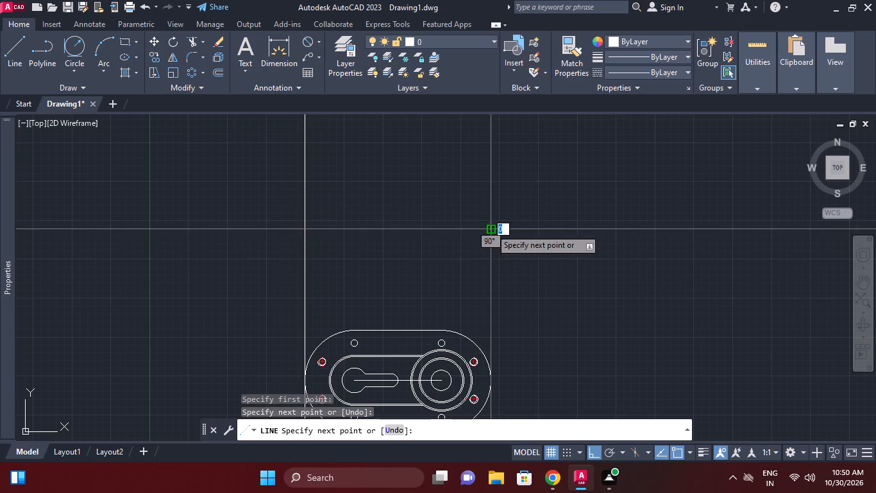
right_click(498, 223)
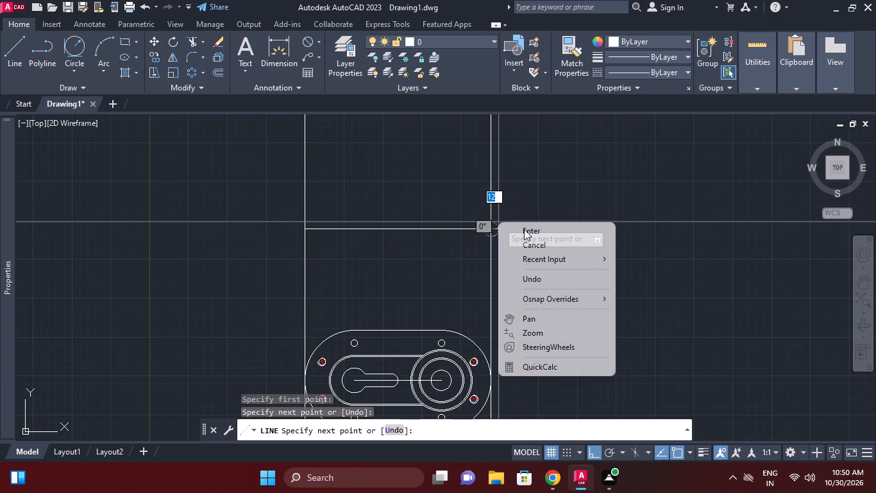
click(524, 229)
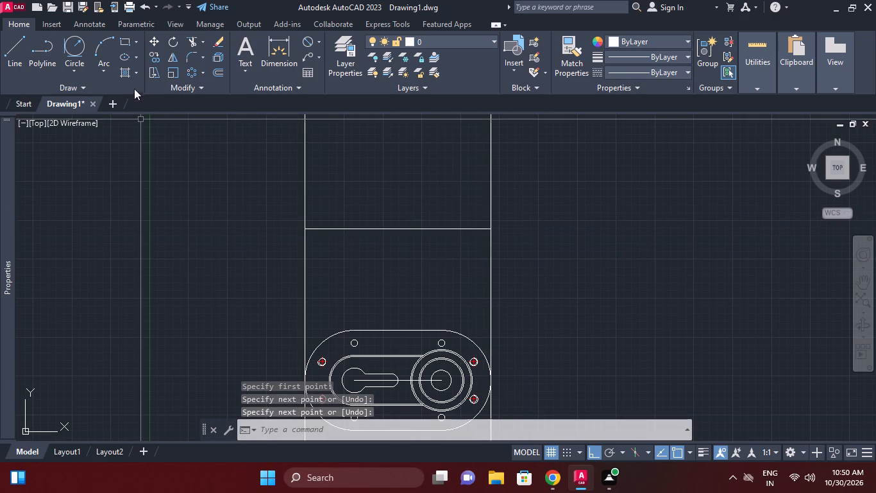
Offset the horizontal line above the plate upward by 20.
click(214, 73)
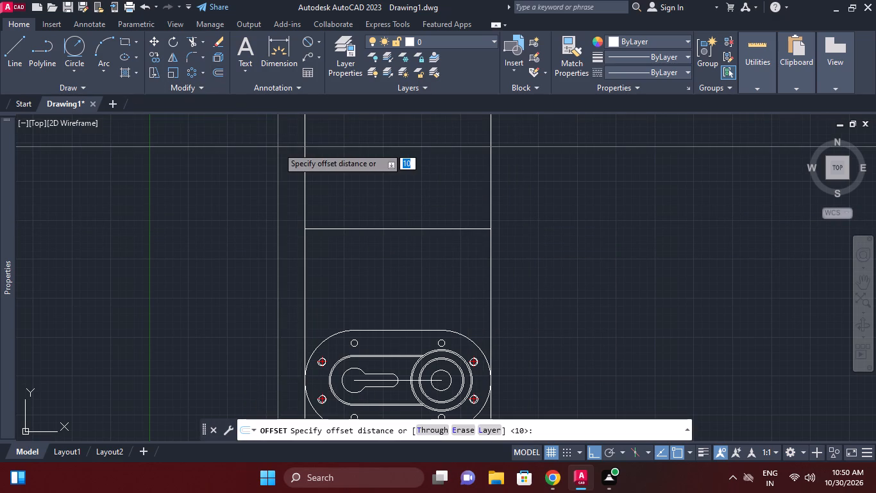
text(20)
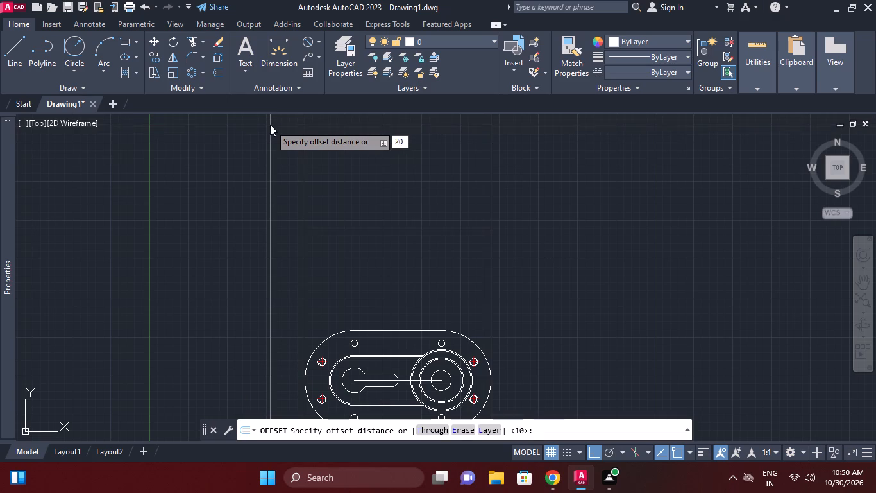
key(Return)
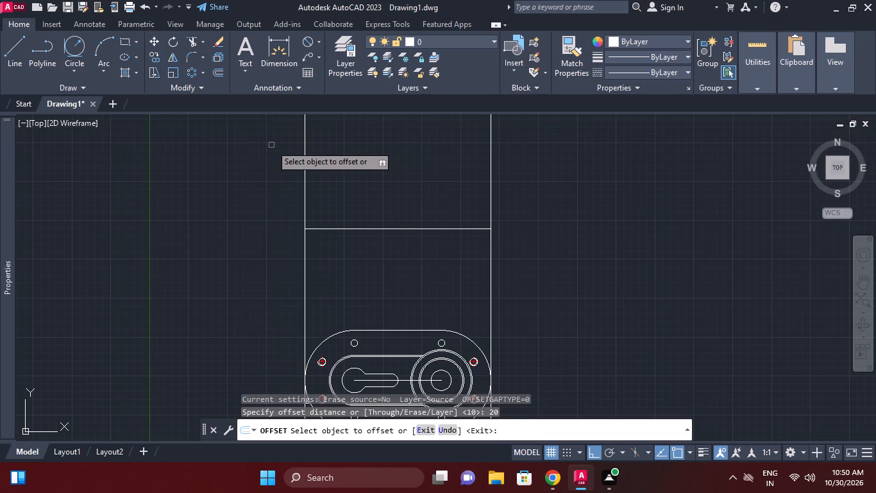
click(342, 229)
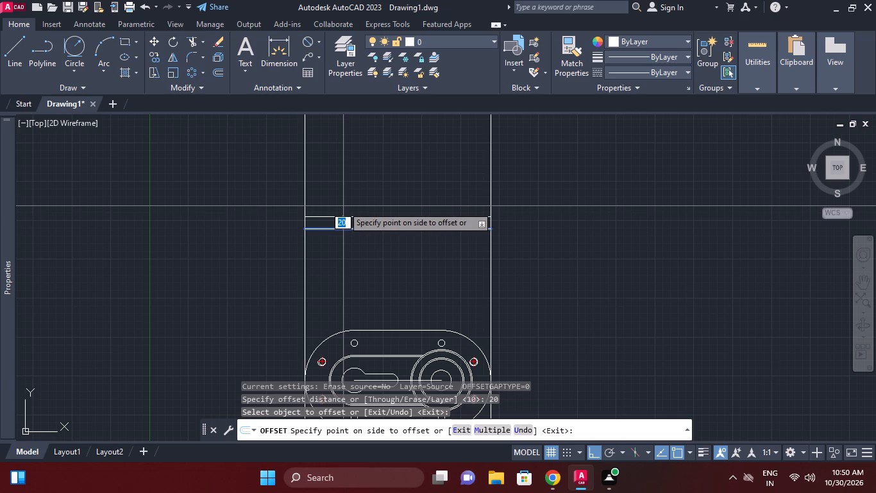
click(343, 196)
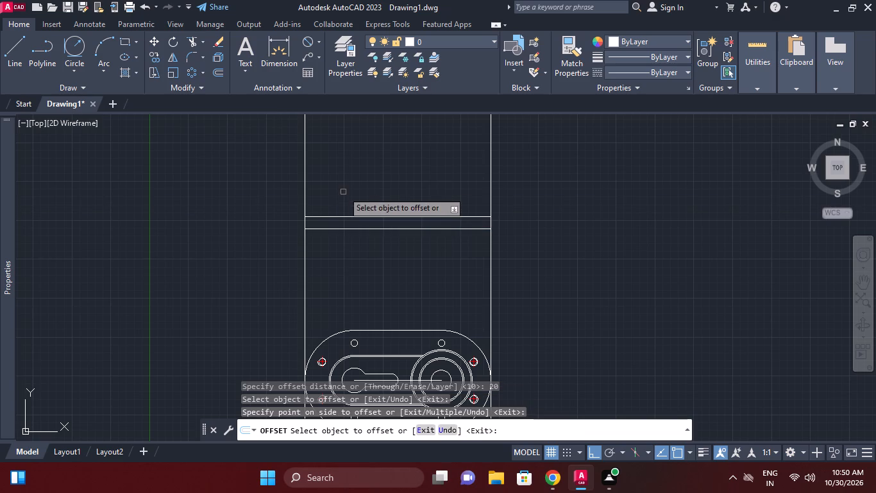
right_click(344, 189)
click(358, 193)
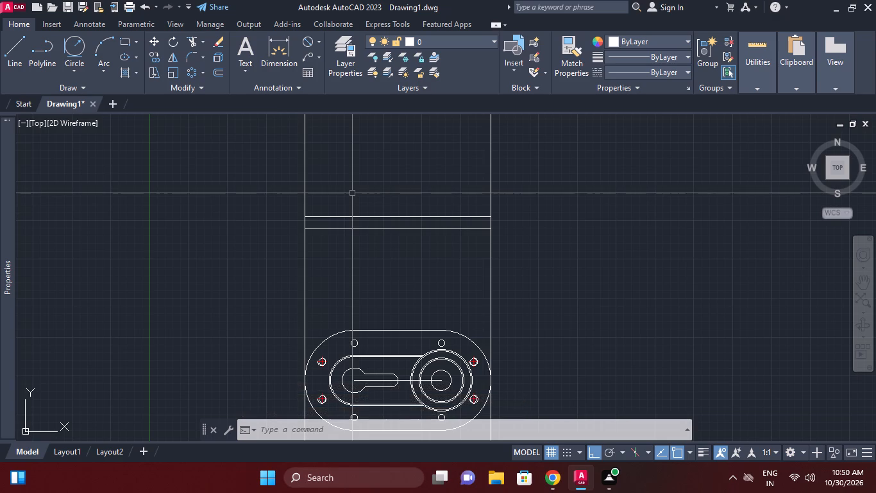
Draw a vertical construction line through the leftmost point of the double-line slot-shaped contour inside the plate.
middle_drag(373, 248, 382, 206)
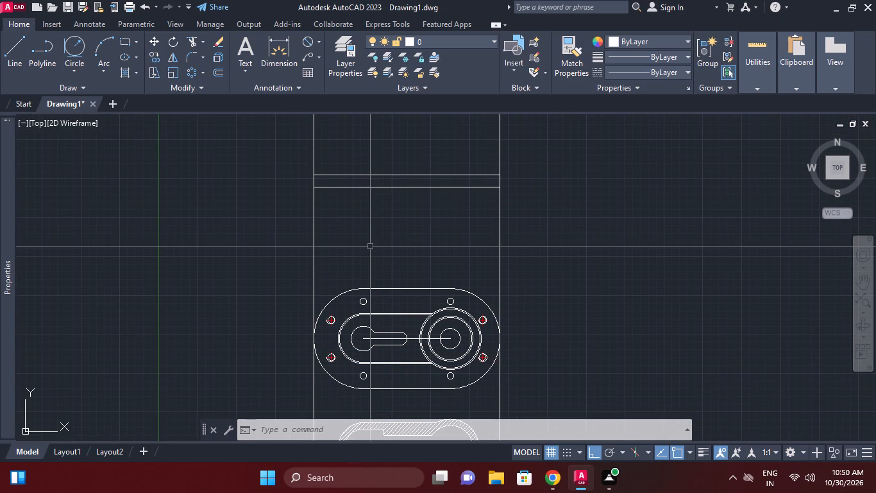
text(xl)
key(space)
key(v)
key(space)
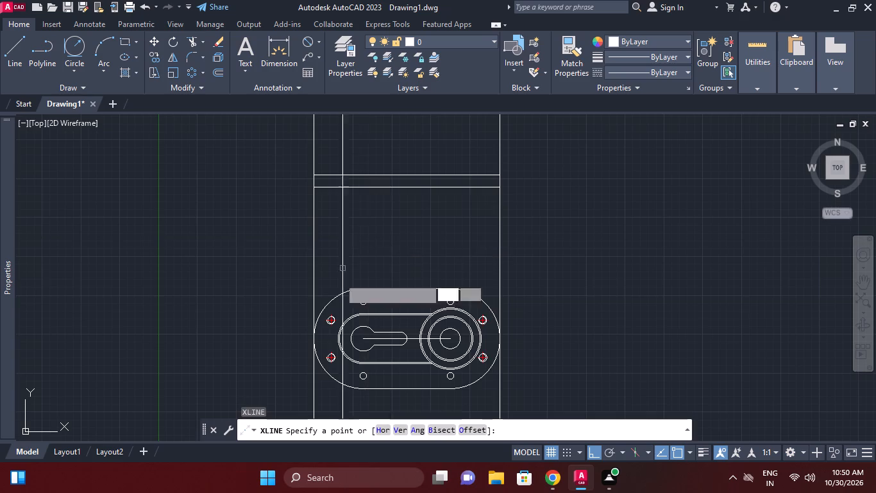
scroll(323, 335, up, 2)
click(357, 345)
scroll(446, 288, down, 2)
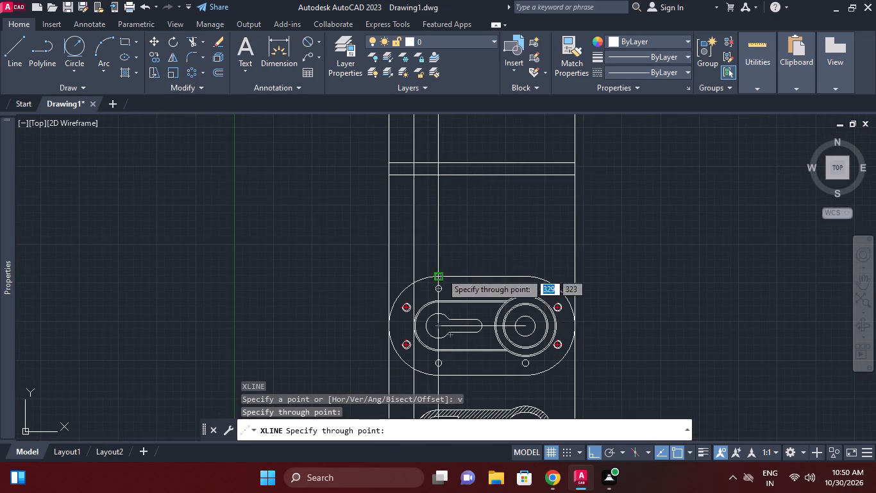
key(Escape)
Offset the lower of the two horizontal lines above the plate upward by 120.
middle_drag(432, 246, 441, 300)
middle_drag(416, 253, 416, 291)
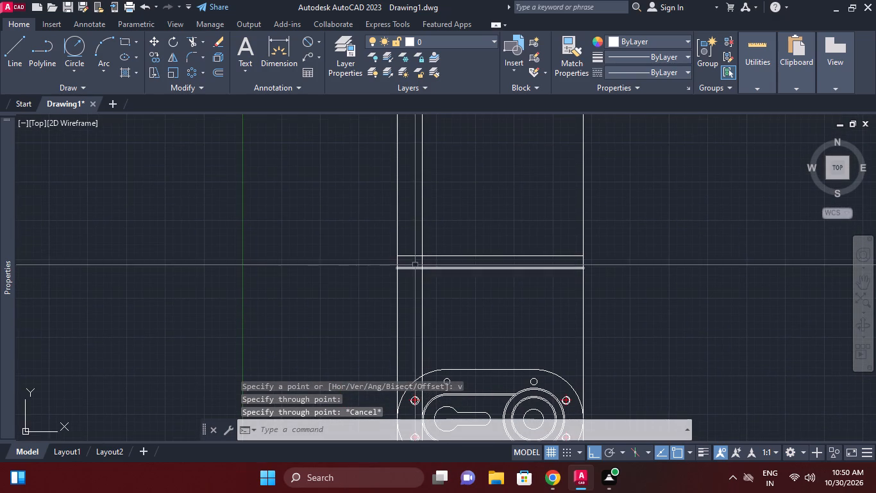
scroll(416, 264, up, 1)
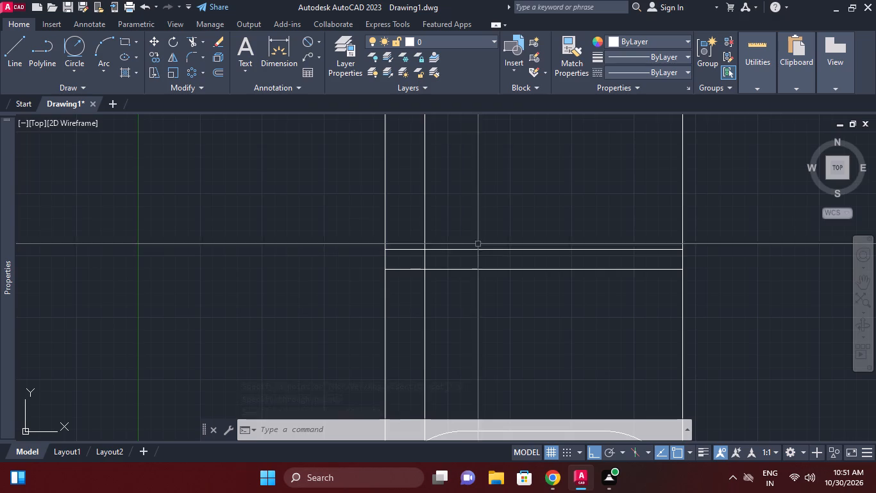
click(218, 71)
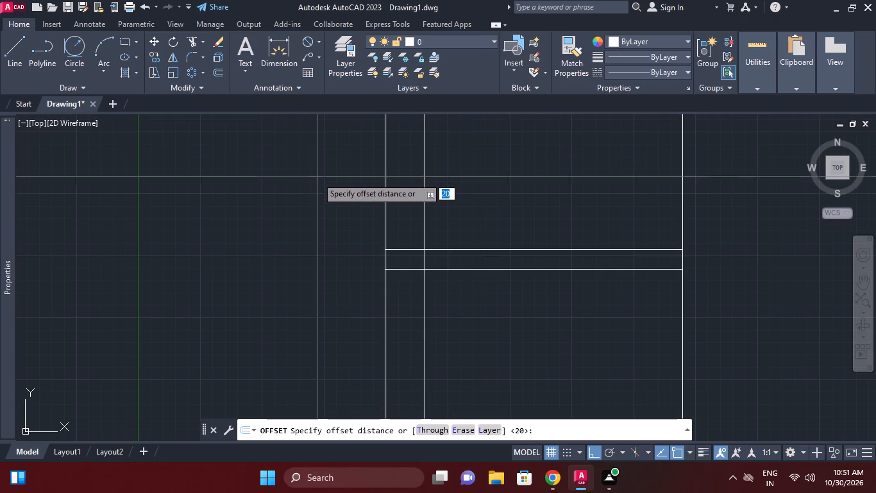
text(120)
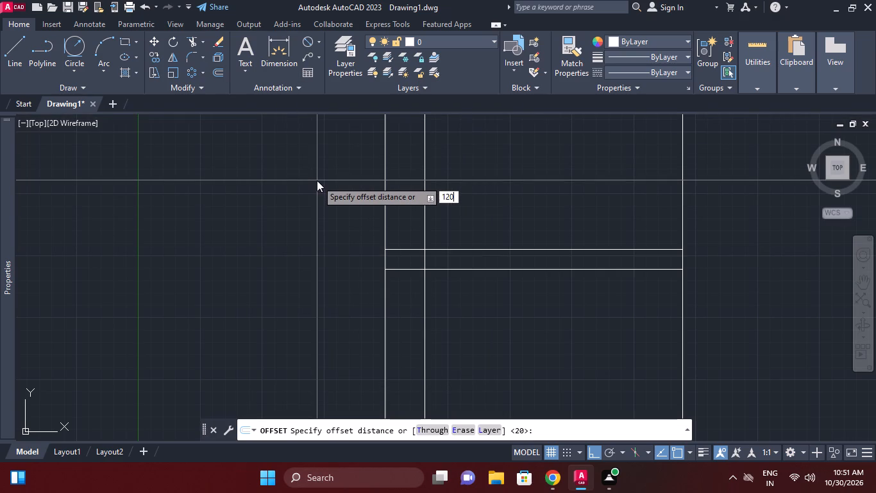
key(Return)
click(487, 270)
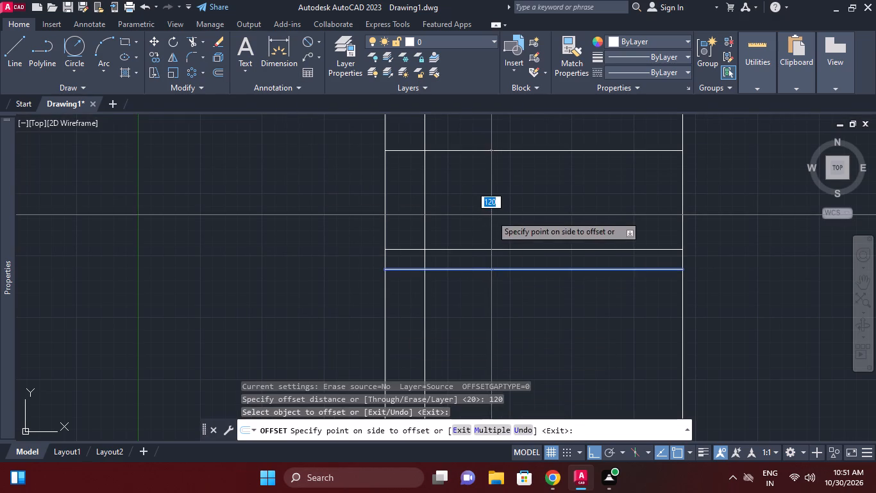
click(491, 215)
right_click(532, 222)
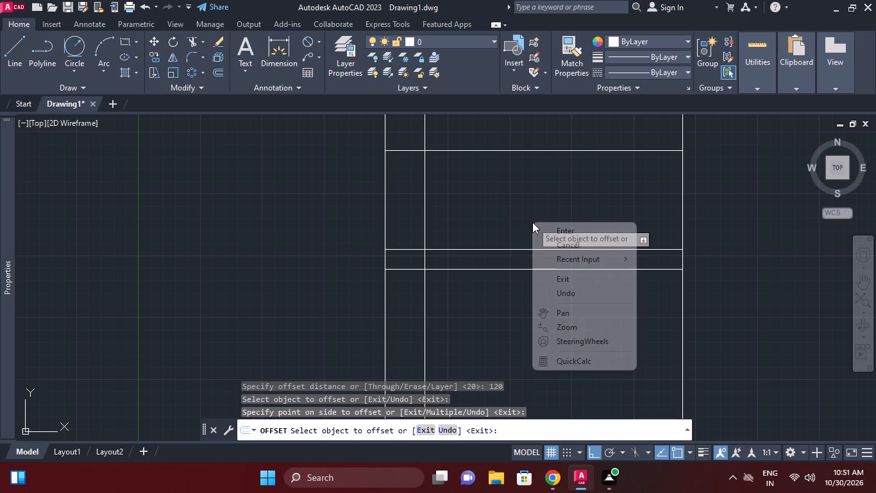
click(579, 232)
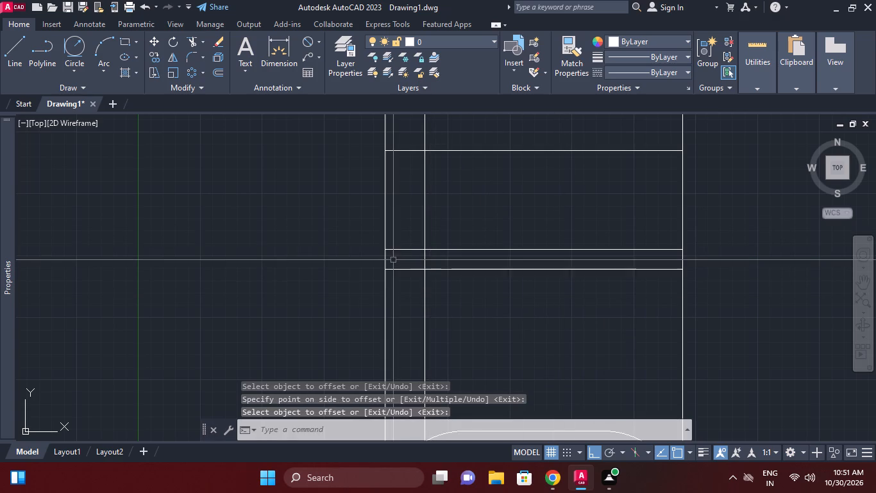
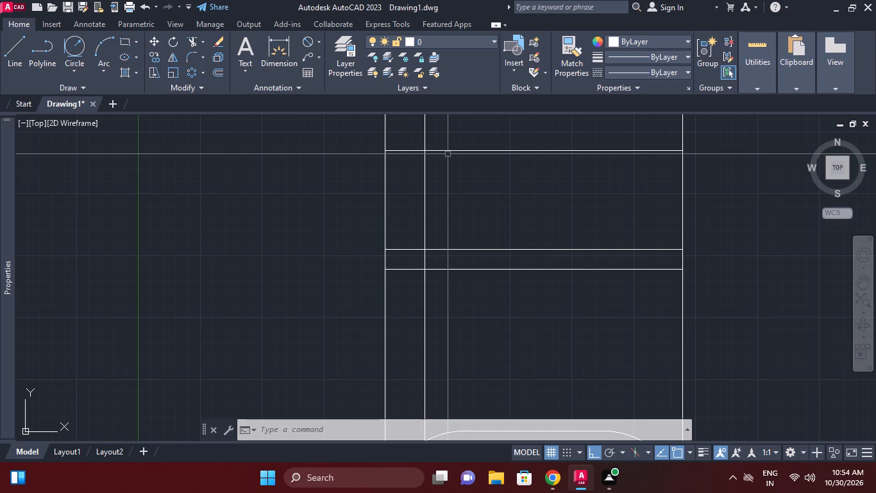
Draw a vertical construction line through the leftmost point of the keyhole slot's large round end.
middle_drag(453, 270, 453, 297)
scroll(402, 307, up, 1)
scroll(407, 337, down, 2)
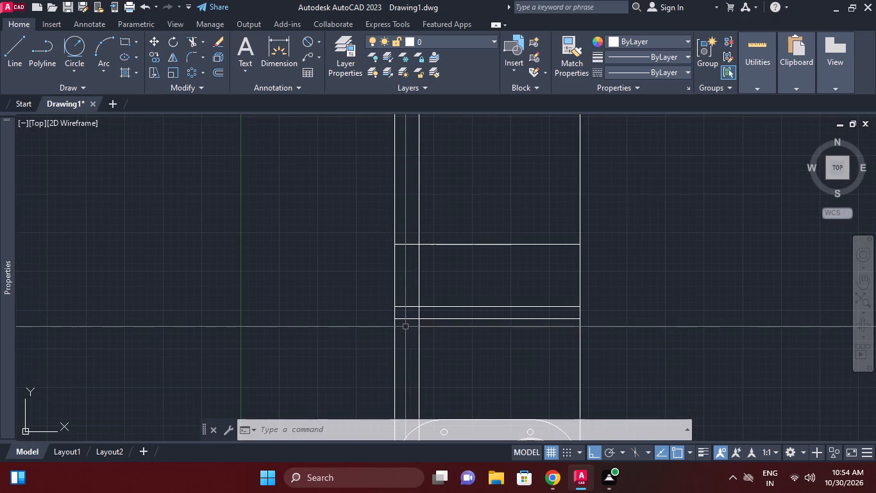
scroll(405, 327, up, 1)
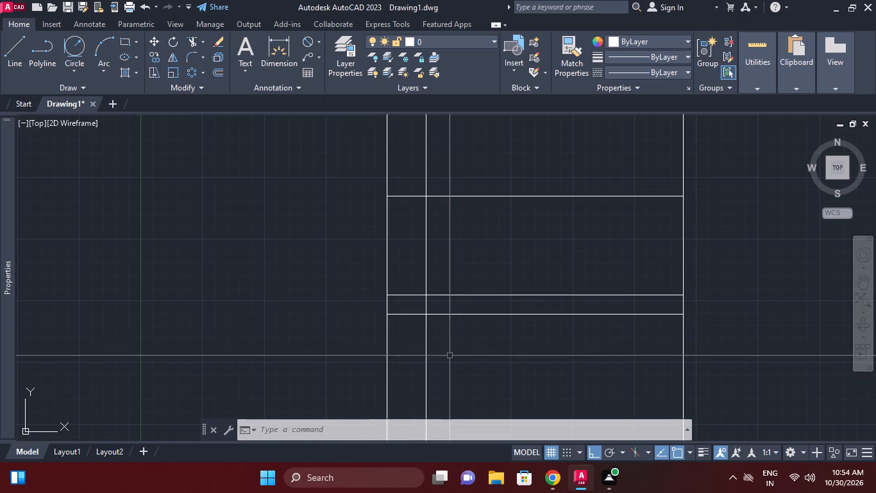
middle_click(409, 233)
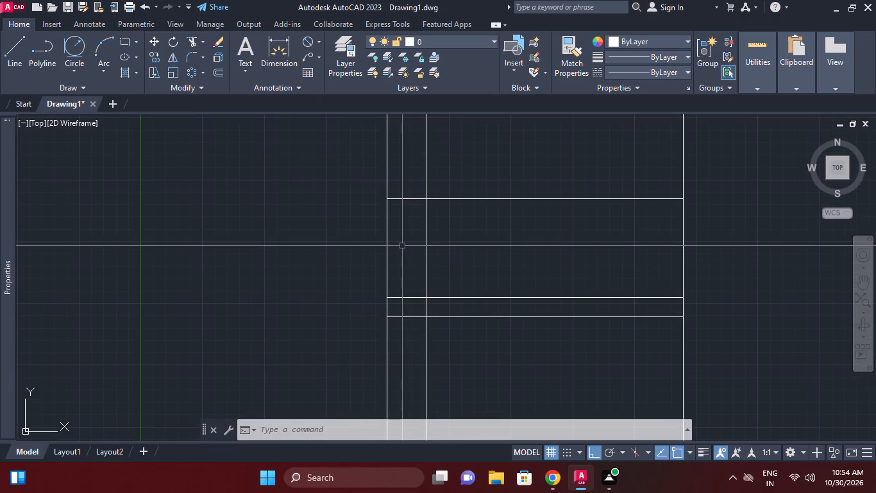
middle_click(396, 272)
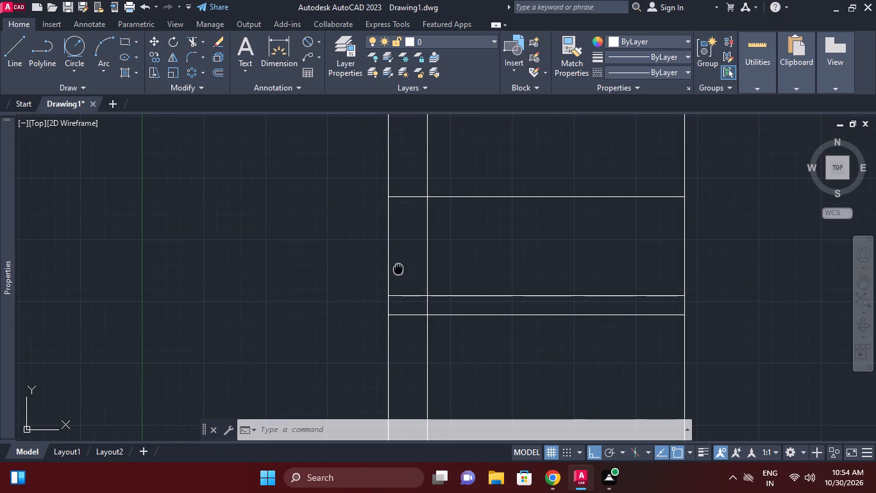
scroll(457, 297, down, 2)
middle_drag(456, 277, 456, 270)
middle_drag(444, 365, 447, 321)
scroll(457, 351, up, 1)
click(81, 83)
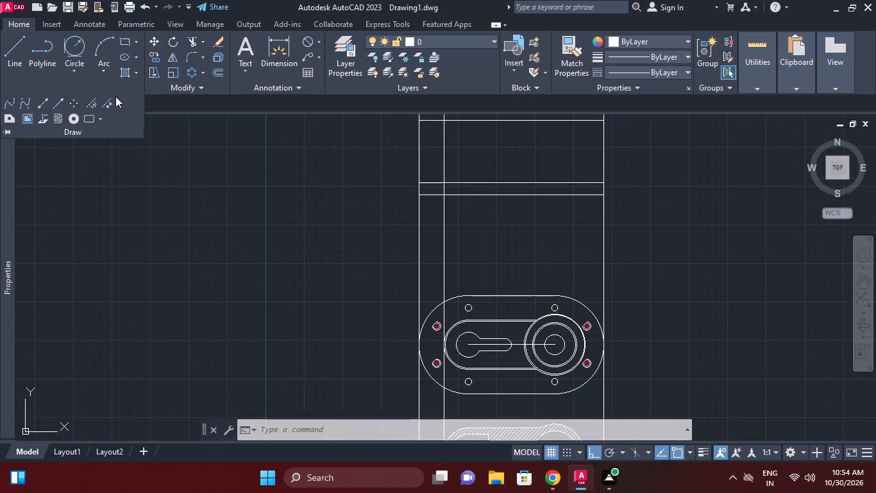
click(46, 105)
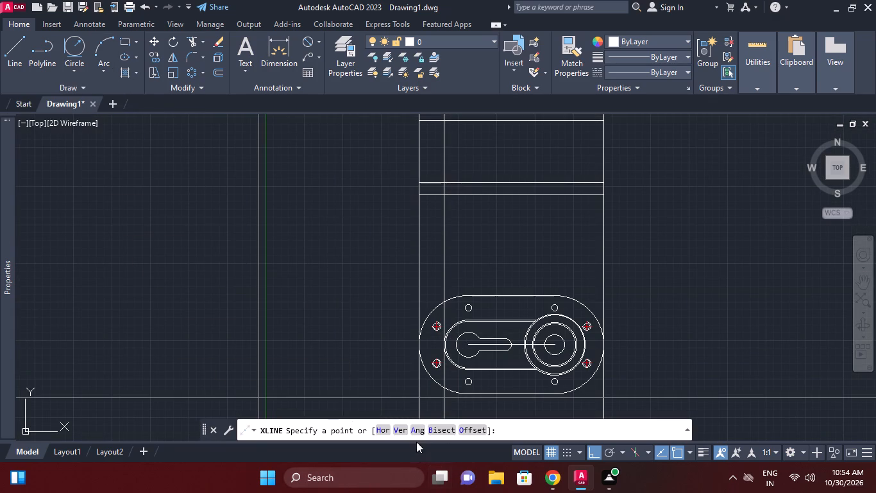
click(396, 428)
middle_drag(396, 364, 421, 303)
scroll(502, 285, up, 2)
click(451, 284)
middle_drag(490, 252, 509, 365)
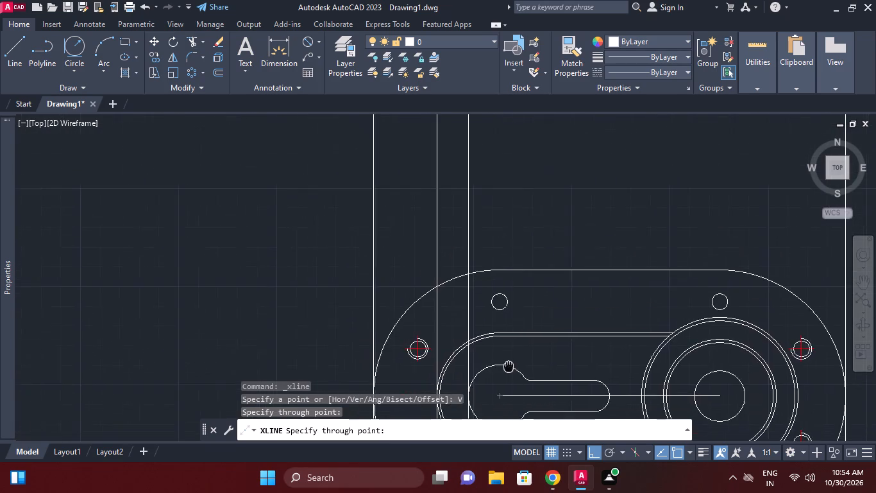
middle_drag(546, 257, 547, 384)
scroll(549, 278, down, 1)
middle_drag(549, 284, 550, 333)
middle_drag(566, 274, 569, 345)
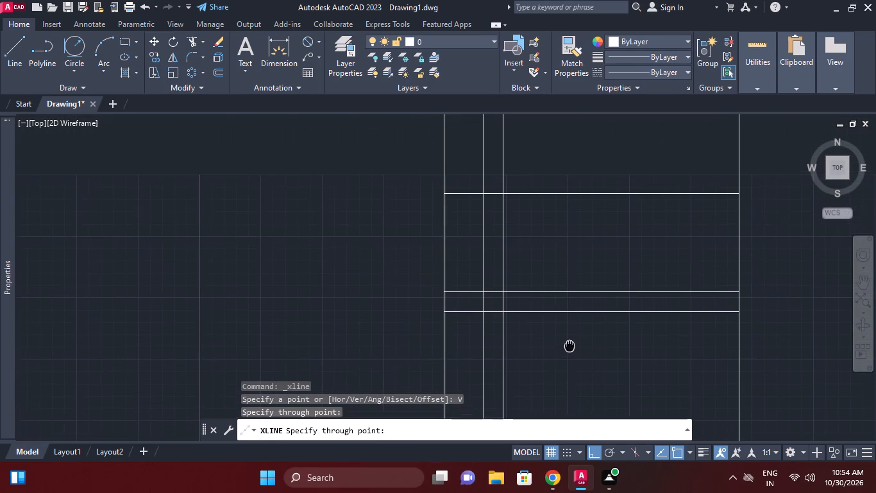
middle_drag(569, 345, 569, 345)
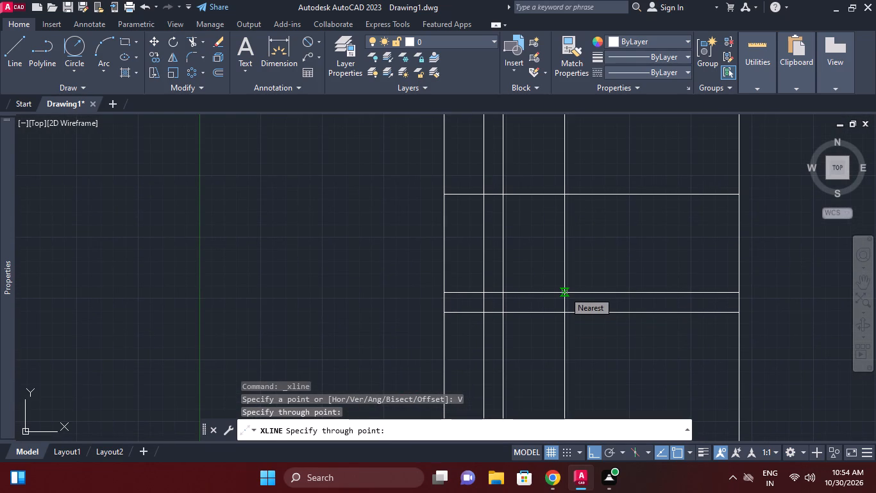
right_click(551, 251)
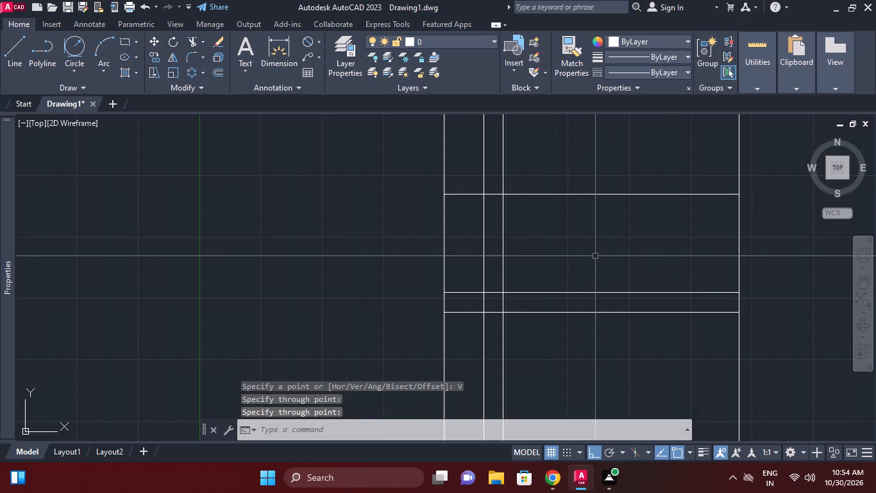
Offset the topmost horizontal line of the front view downward by 10.
click(214, 71)
text(10)
key(Return)
click(520, 191)
click(520, 196)
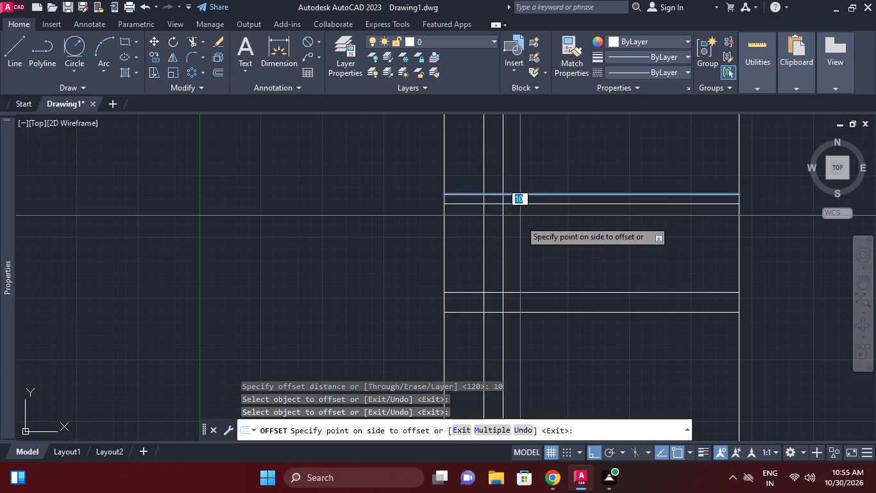
click(521, 227)
right_click(539, 210)
click(554, 222)
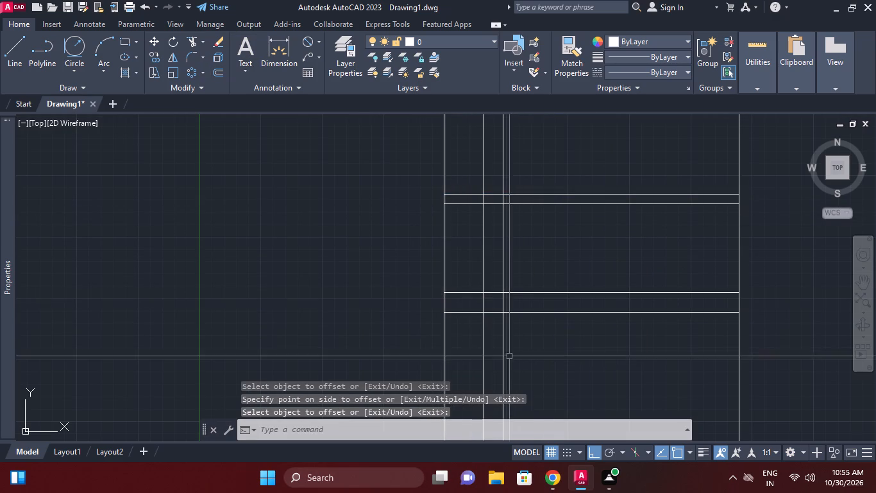
Trim the outer-left vertical below and above the base flange, and the inner verticals' crossings to open the flange-wall junction.
click(197, 43)
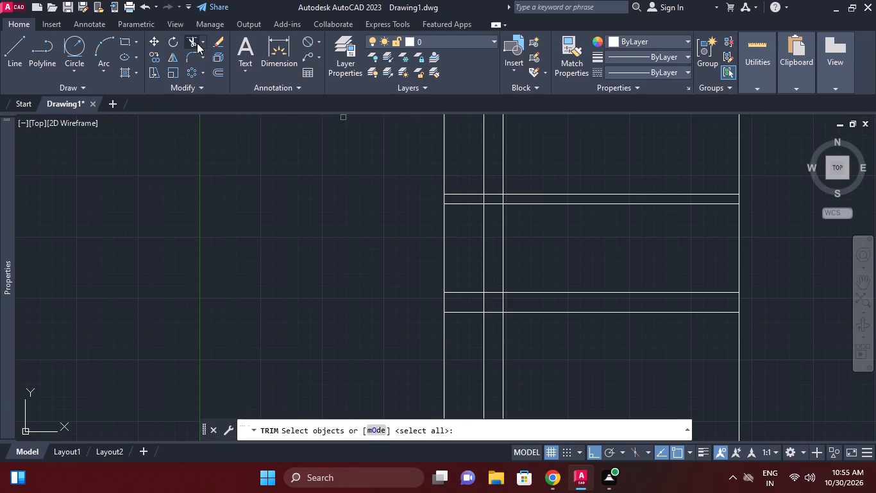
right_click(267, 261)
click(317, 266)
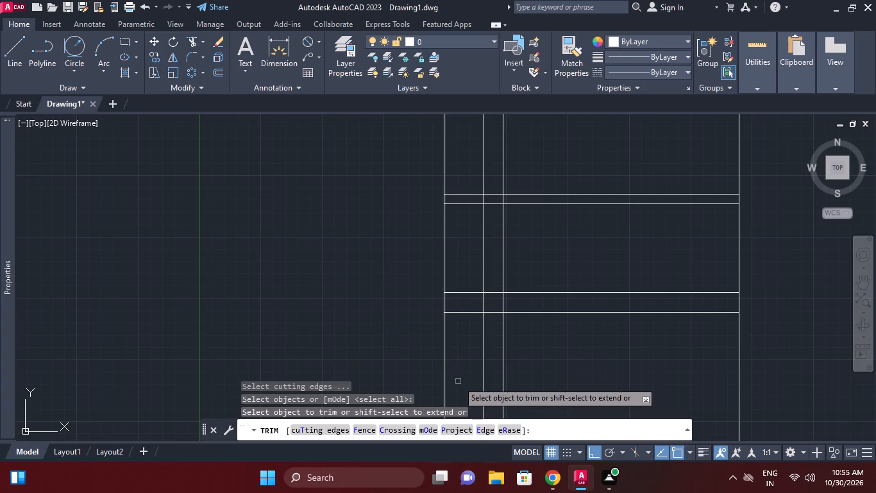
click(457, 334)
click(434, 331)
click(464, 255)
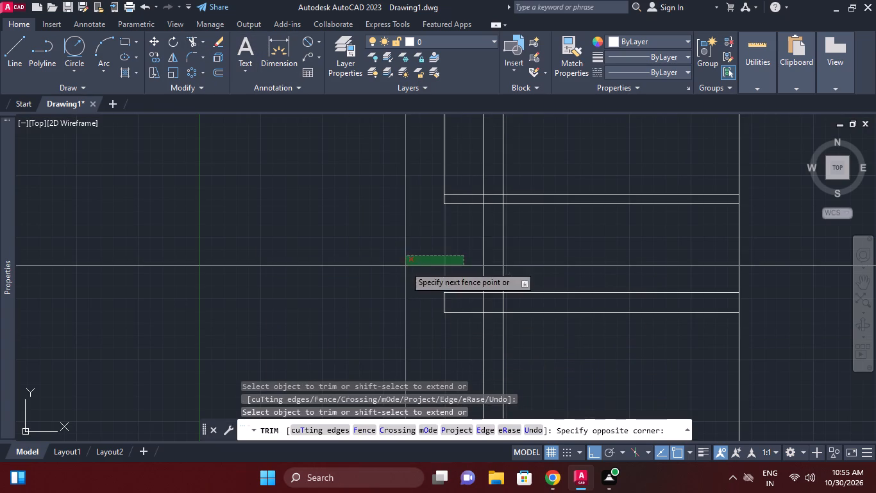
click(405, 266)
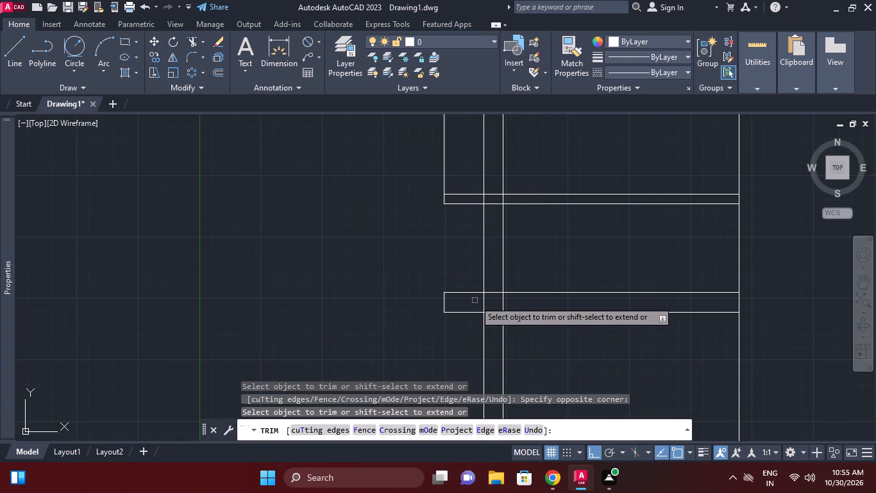
click(484, 301)
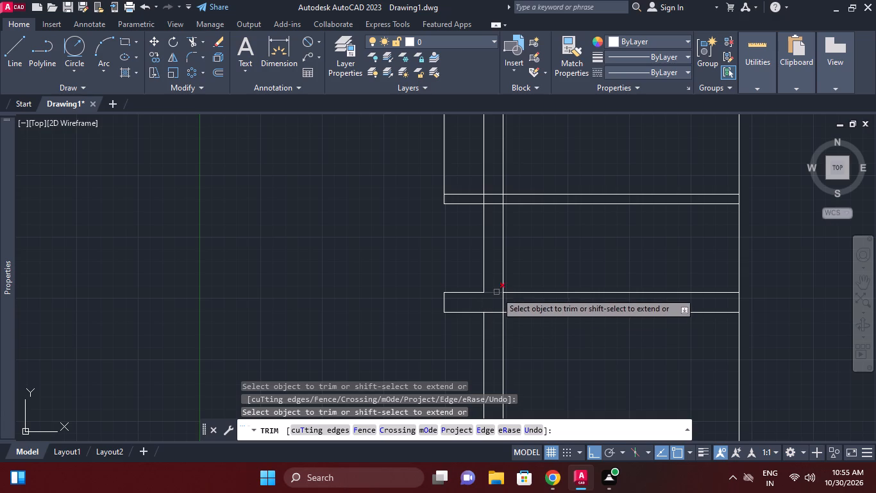
click(496, 292)
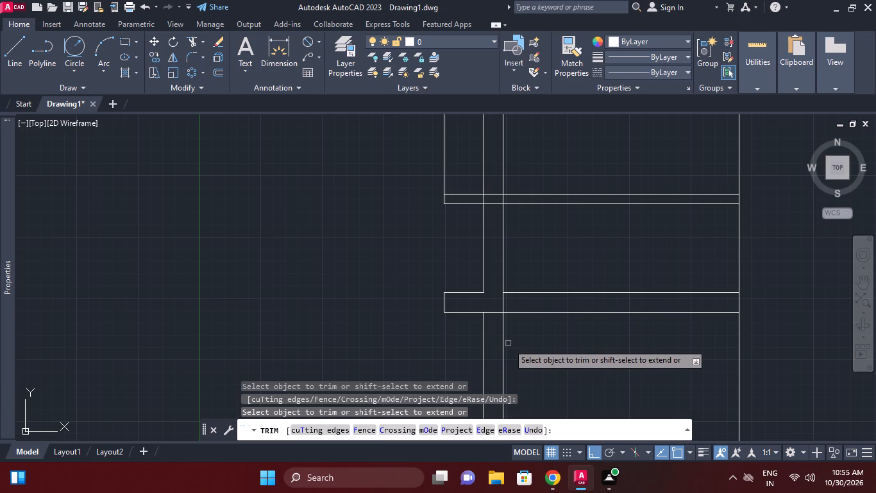
Trim the front view's top: remove horizontals left of the wall, verticals above the top line, and the lower line's segment inside the wall.
middle_drag(518, 295, 519, 332)
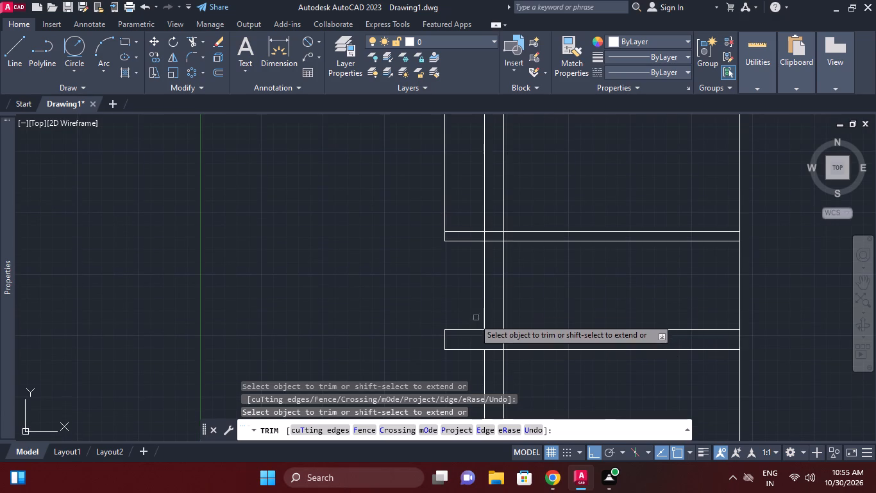
middle_drag(530, 241, 530, 256)
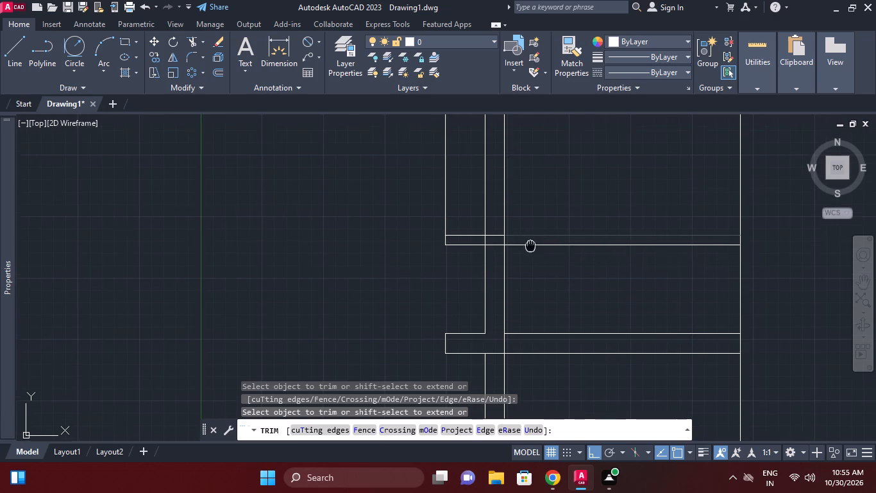
middle_drag(530, 256, 530, 271)
scroll(498, 263, up, 1)
scroll(463, 286, down, 3)
scroll(479, 297, up, 2)
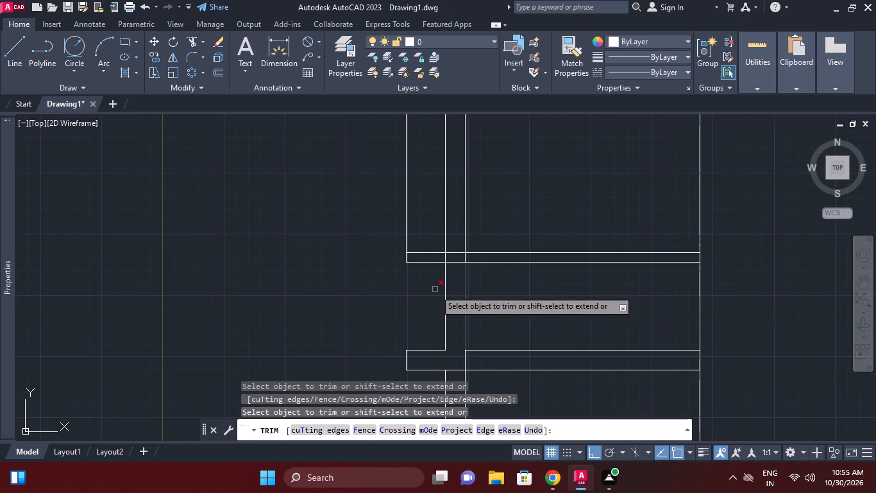
drag(433, 281, 430, 275)
click(387, 209)
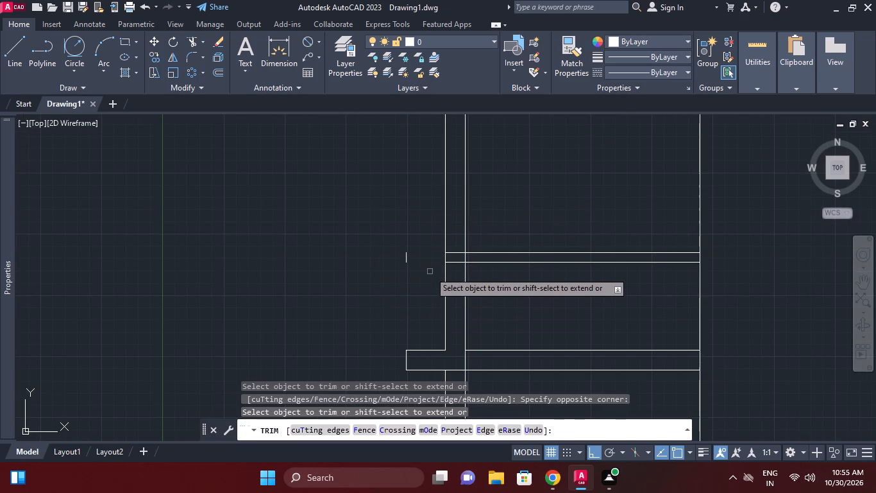
click(525, 200)
click(346, 225)
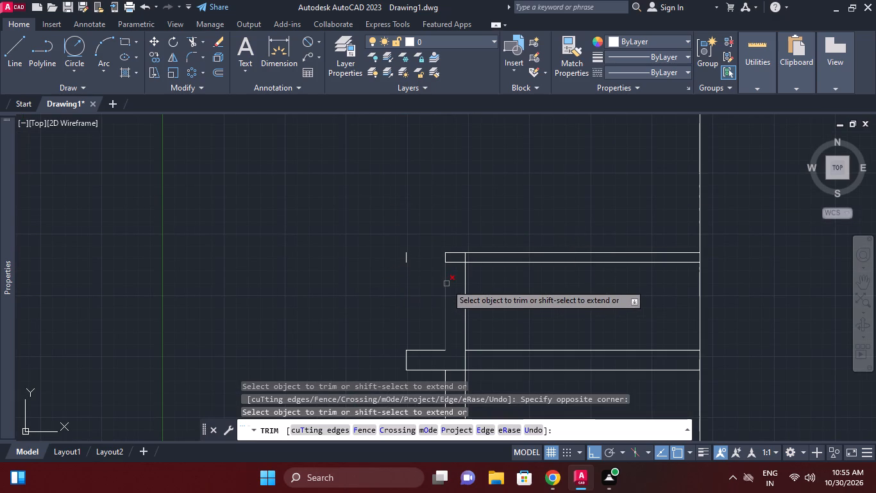
scroll(462, 258, up, 1)
click(456, 264)
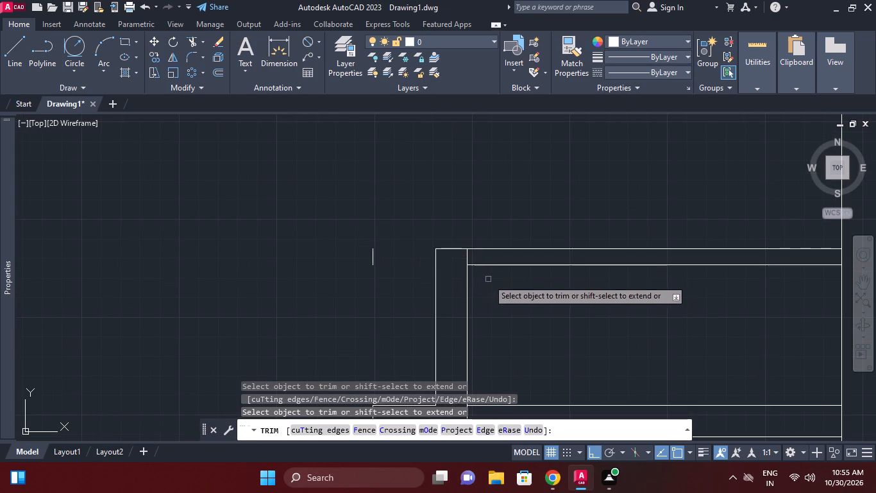
middle_drag(487, 275, 491, 248)
scroll(500, 250, down, 1)
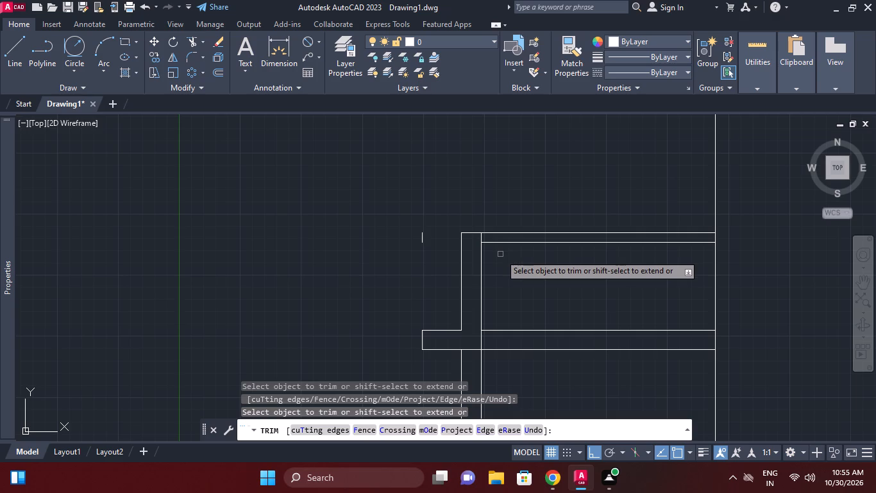
middle_drag(496, 277, 502, 229)
scroll(499, 254, down, 1)
middle_drag(498, 254, 493, 223)
middle_drag(498, 318, 500, 290)
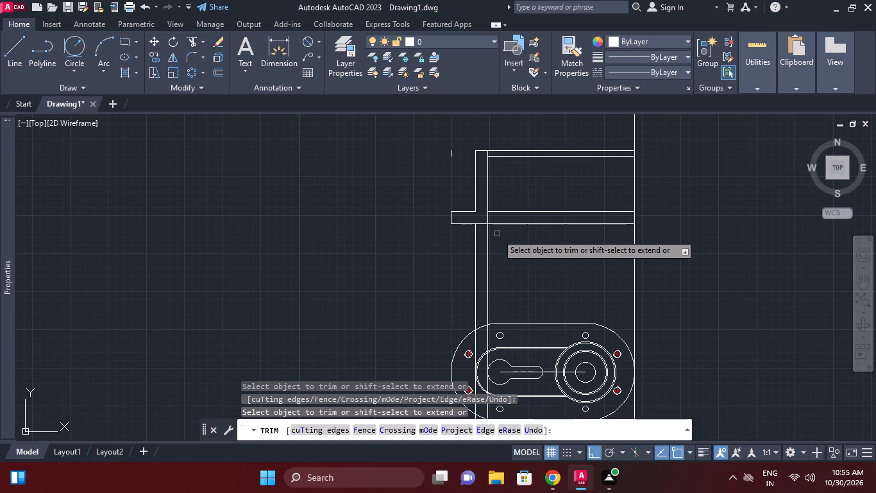
right_click(516, 182)
click(541, 196)
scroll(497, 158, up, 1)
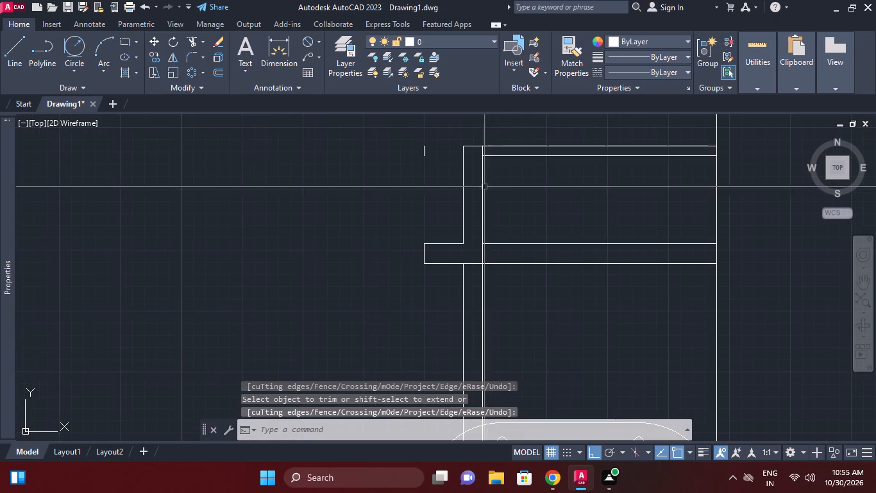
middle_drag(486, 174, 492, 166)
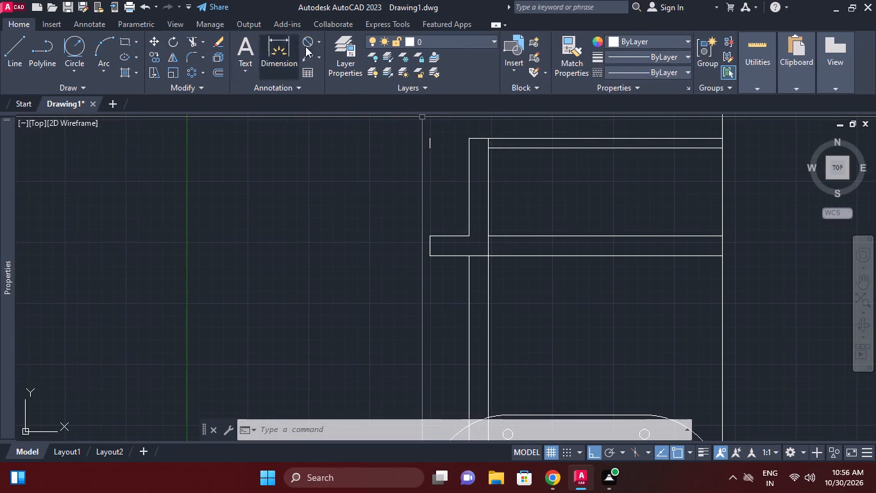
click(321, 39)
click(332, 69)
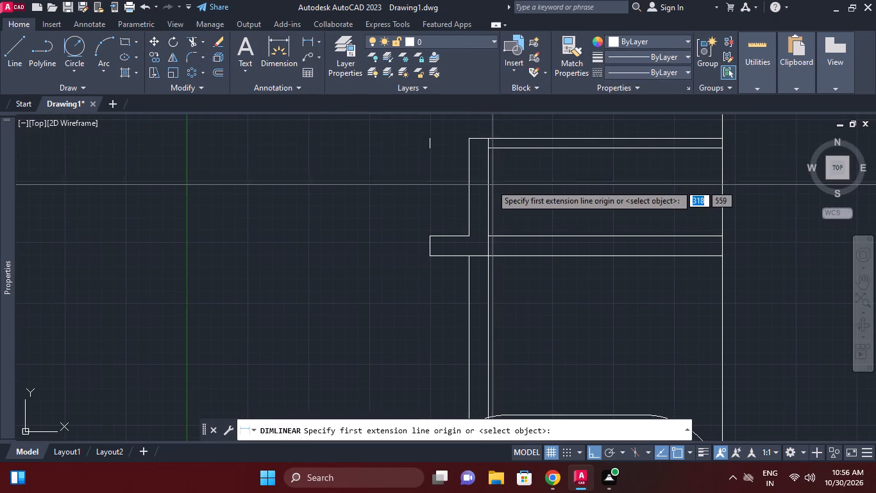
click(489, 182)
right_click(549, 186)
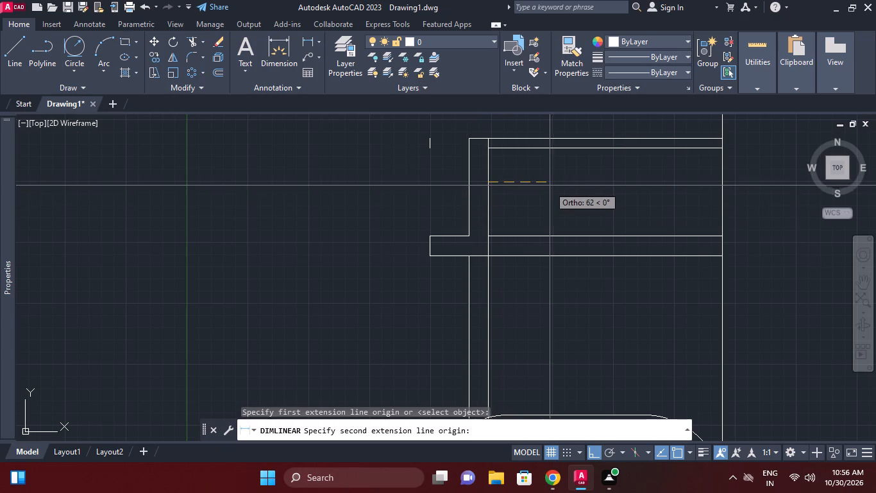
Offset the wall's outer vertical line inward by 10 in the front view.
click(219, 76)
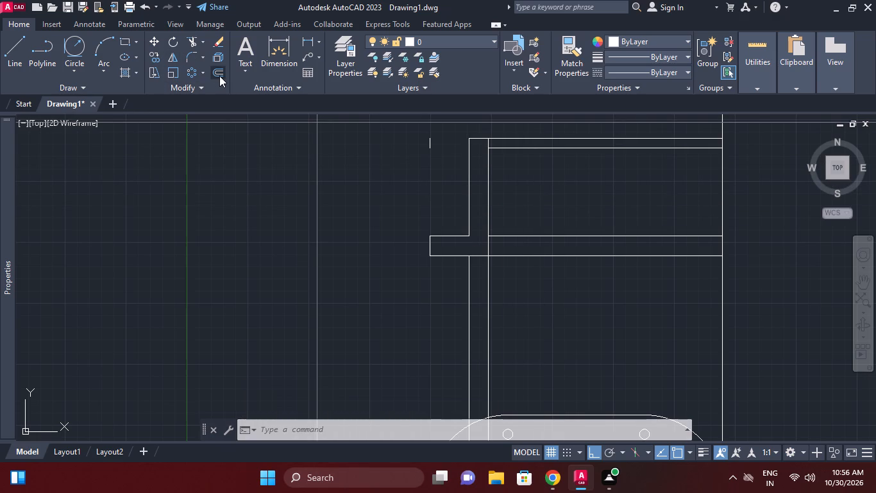
text(10)
key(Return)
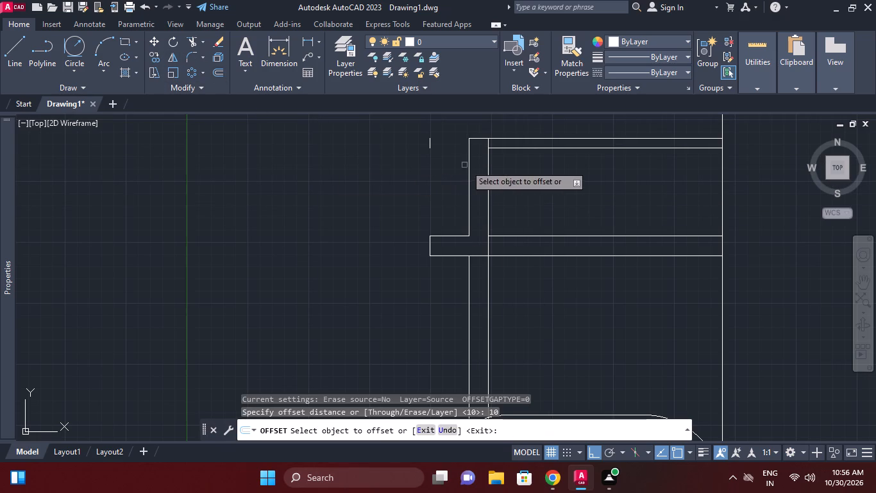
click(467, 166)
click(480, 167)
right_click(558, 193)
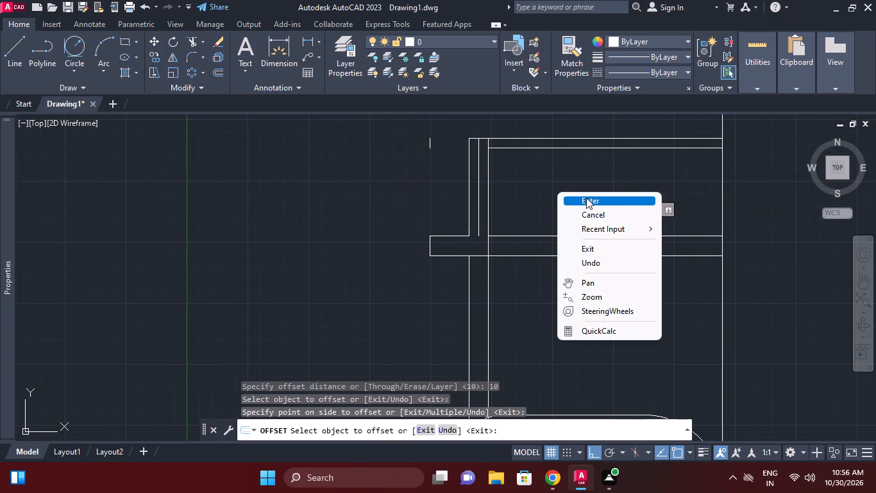
click(586, 198)
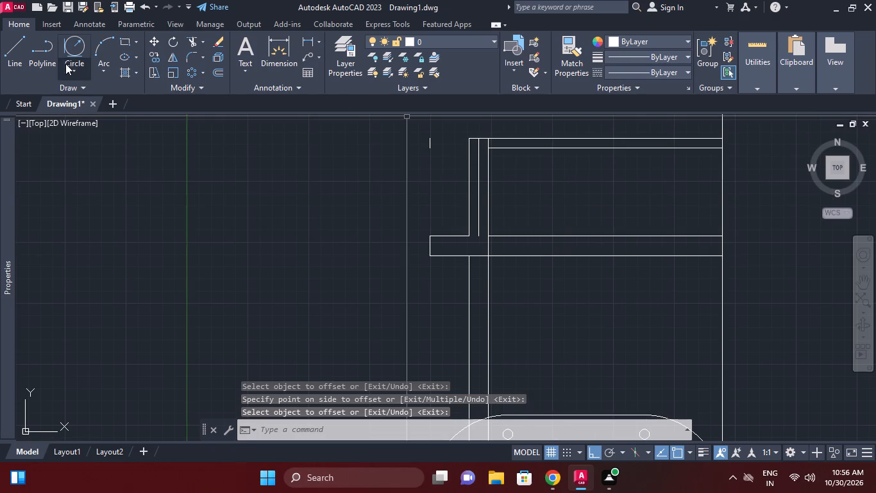
Extend the front view's lower top line to the newly offset vertical line inside the wall.
click(201, 42)
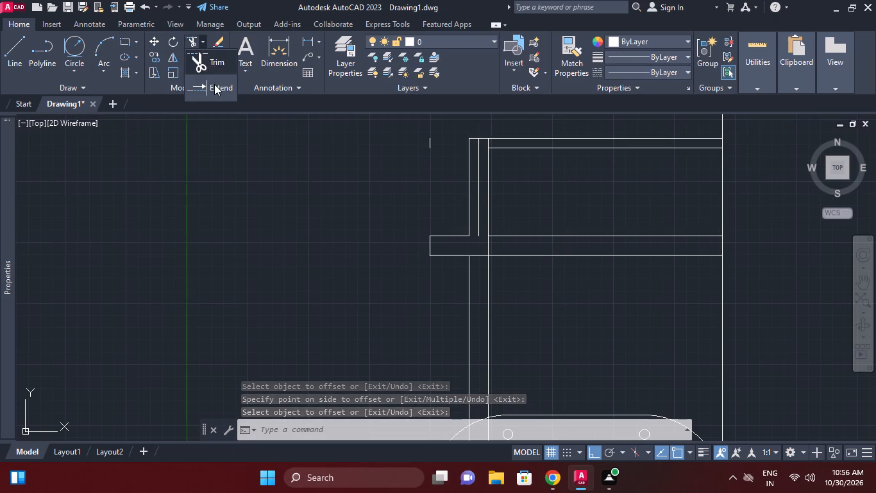
click(214, 85)
scroll(510, 158, up, 1)
click(459, 139)
right_click(460, 149)
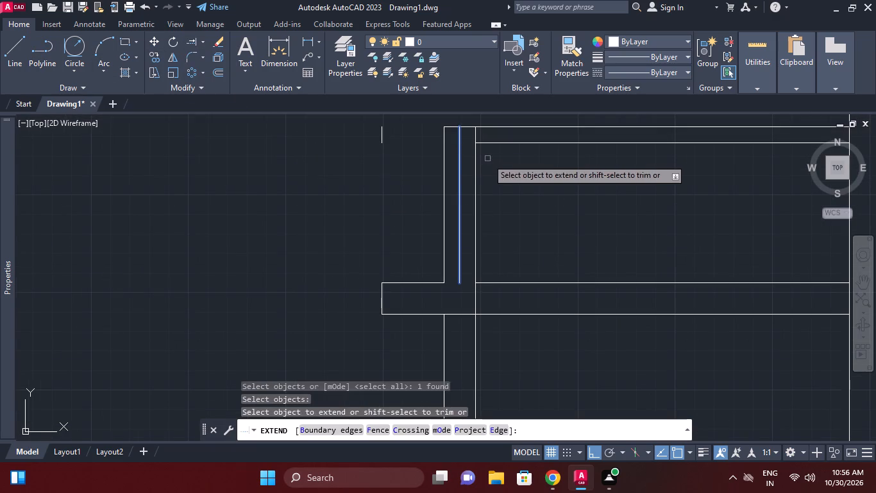
click(488, 141)
right_click(499, 172)
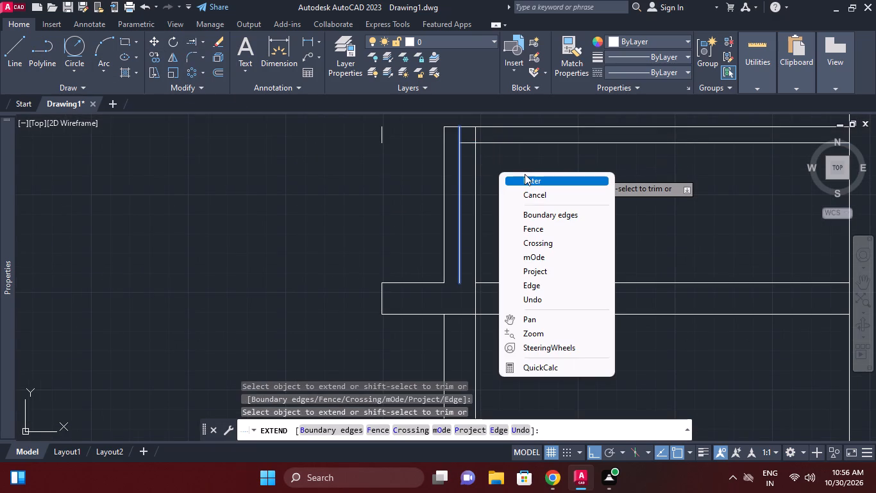
click(525, 174)
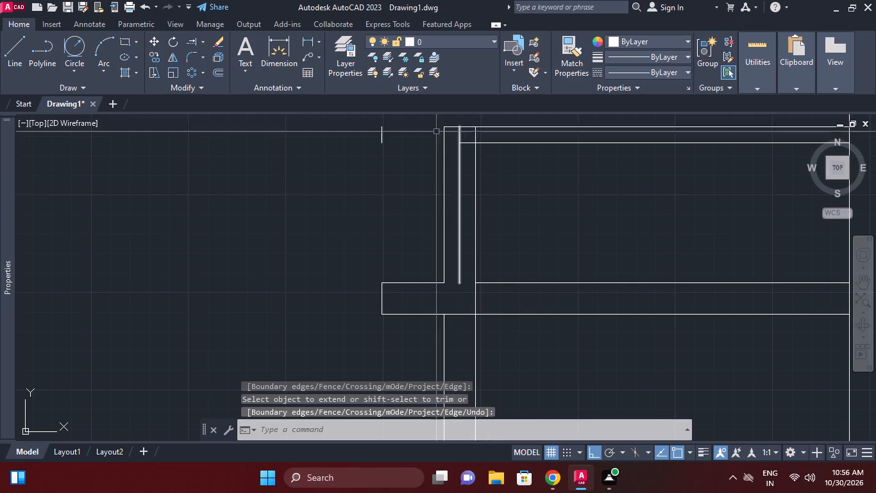
Trim the offset wall line above the lower top line, and the old inner vertical between that line and the base flange.
click(201, 43)
click(208, 62)
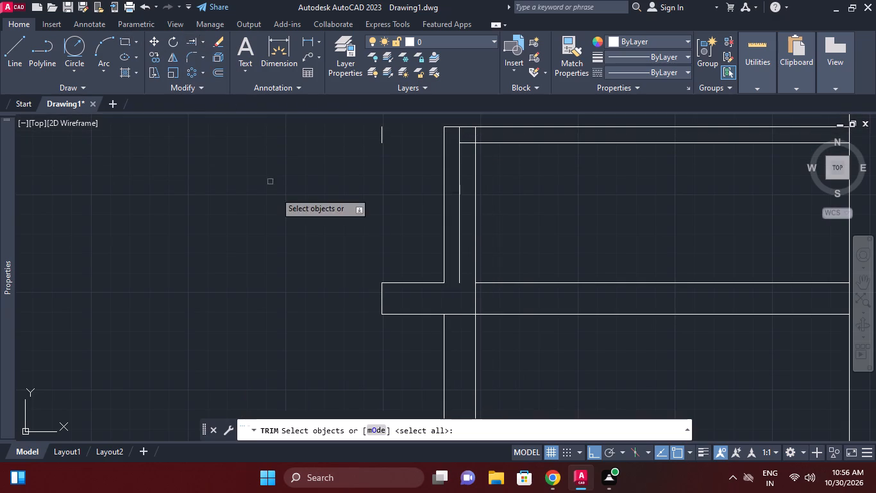
right_click(275, 192)
click(348, 191)
right_click(346, 191)
click(396, 194)
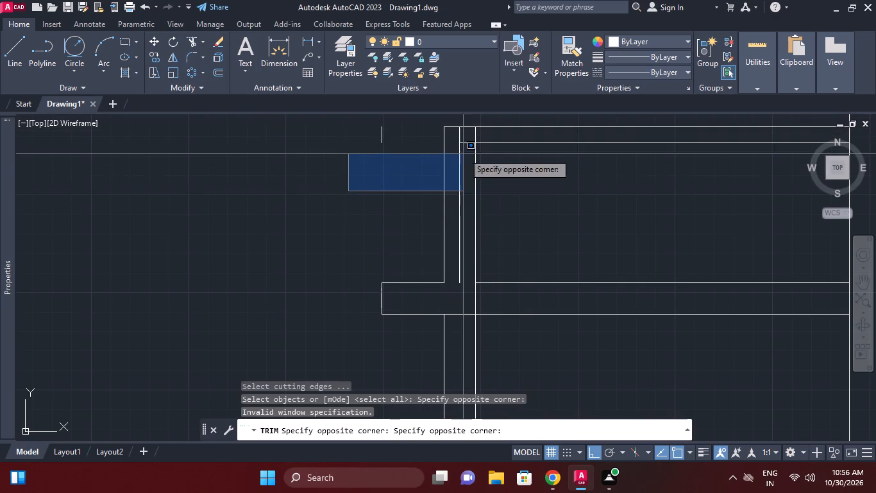
scroll(467, 143, up, 1)
click(310, 183)
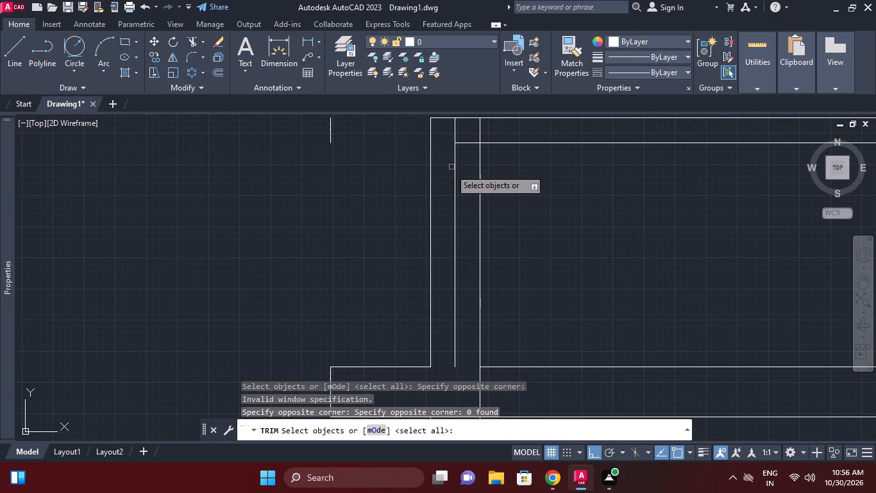
right_click(440, 173)
click(448, 177)
click(453, 133)
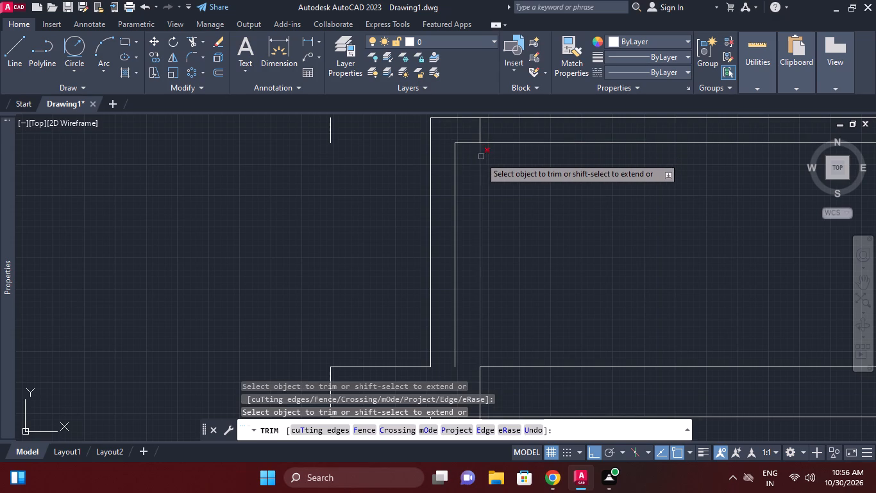
click(479, 159)
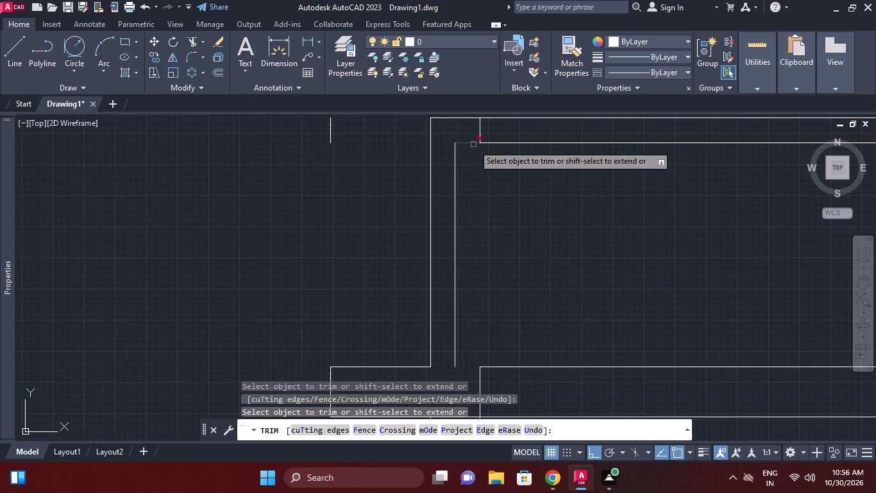
middle_drag(469, 208, 480, 157)
scroll(469, 204, down, 1)
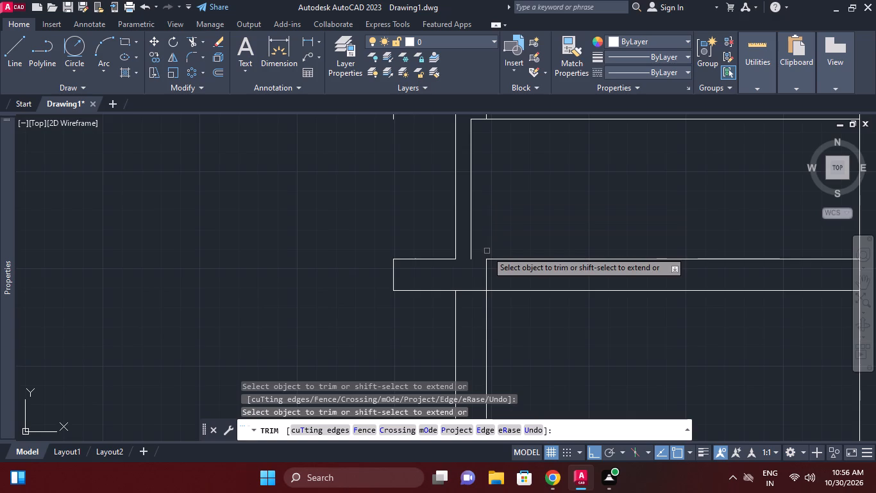
scroll(499, 241, down, 1)
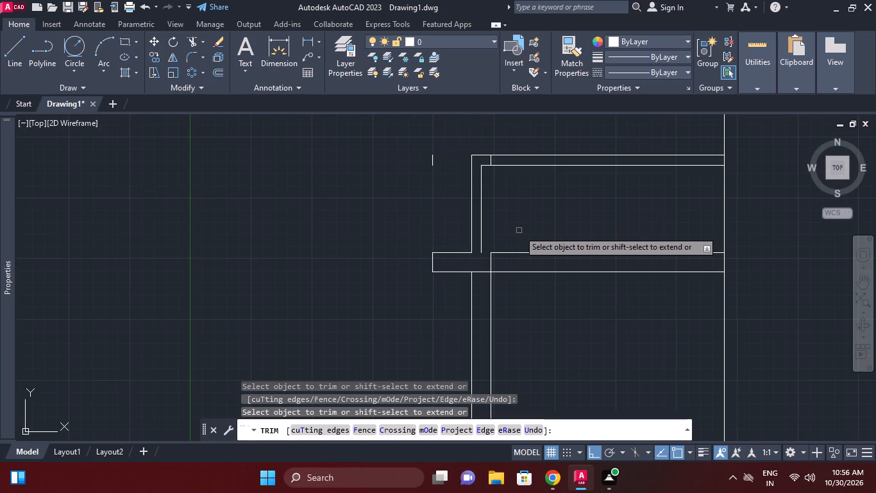
right_click(516, 230)
click(528, 236)
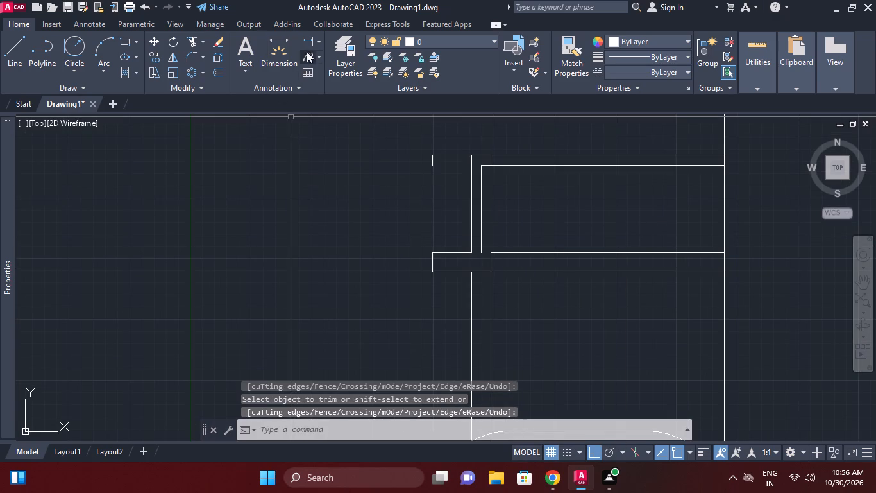
Extend the inner wall line down to the bottom line of the base flange.
click(198, 42)
click(204, 43)
click(218, 80)
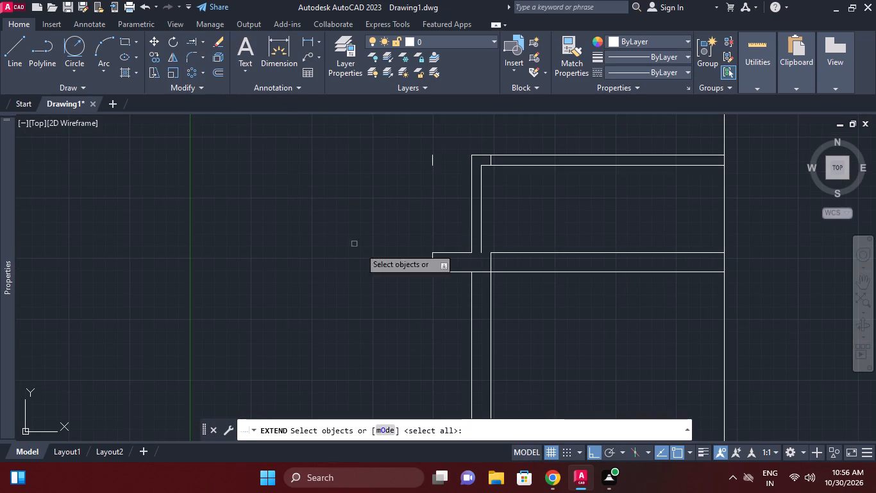
scroll(493, 285, up, 2)
drag(470, 271, 466, 260)
click(451, 220)
right_click(451, 220)
click(466, 161)
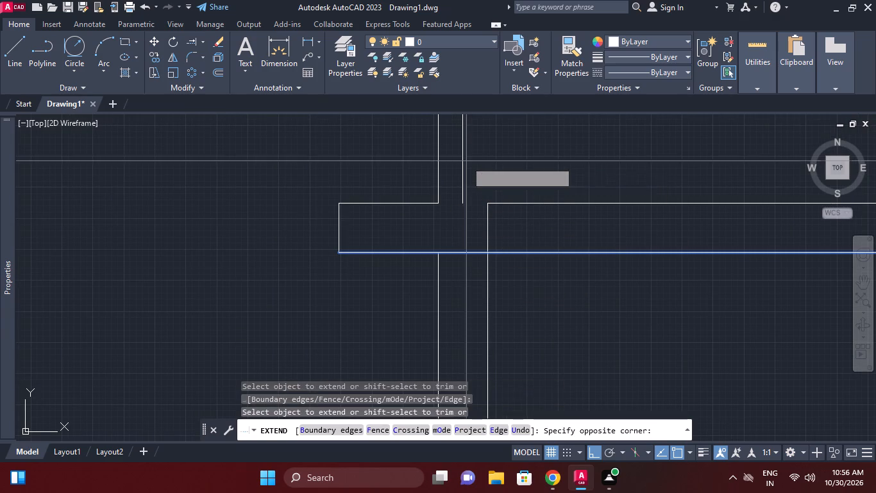
click(457, 167)
right_click(512, 160)
click(531, 168)
Erase the two vertical projection lines running down from the base flange to the plan view.
scroll(491, 263, down, 1)
click(512, 298)
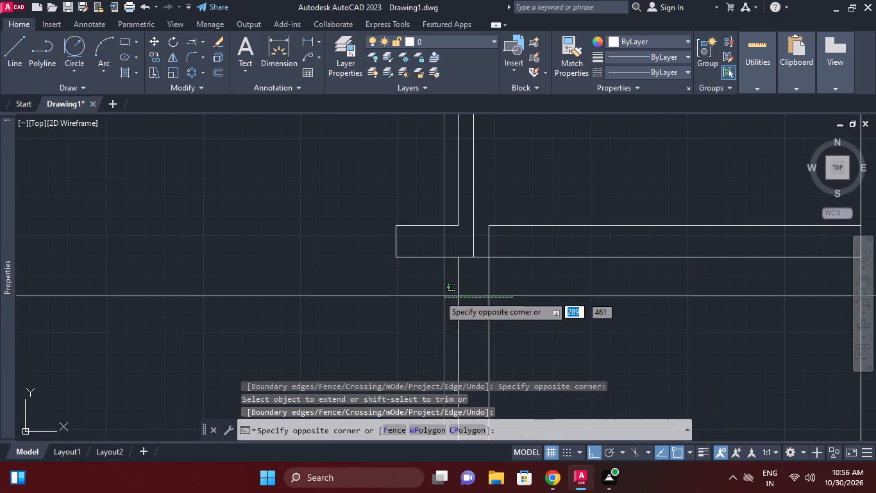
click(425, 292)
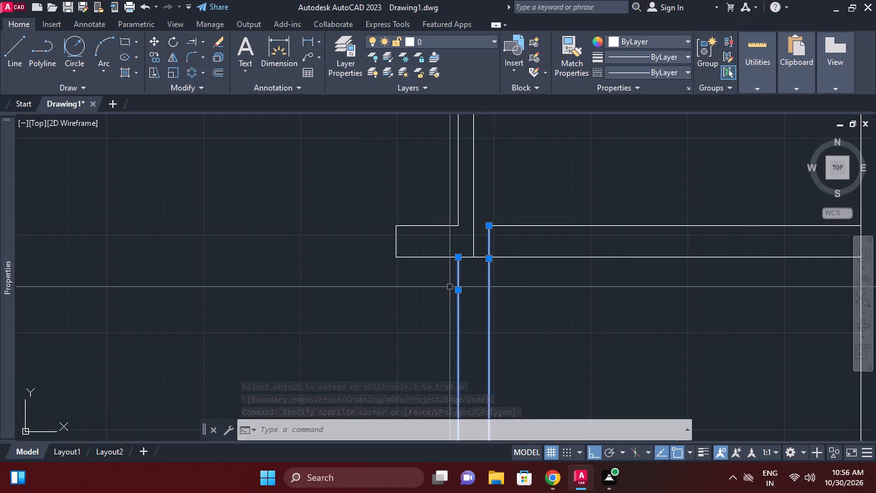
right_drag(443, 287, 437, 287)
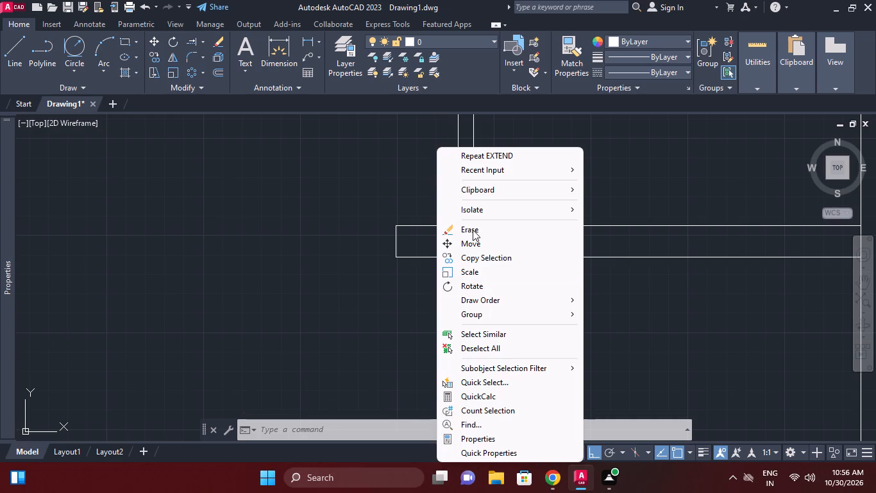
click(457, 230)
scroll(449, 267, down, 1)
middle_drag(425, 280, 391, 306)
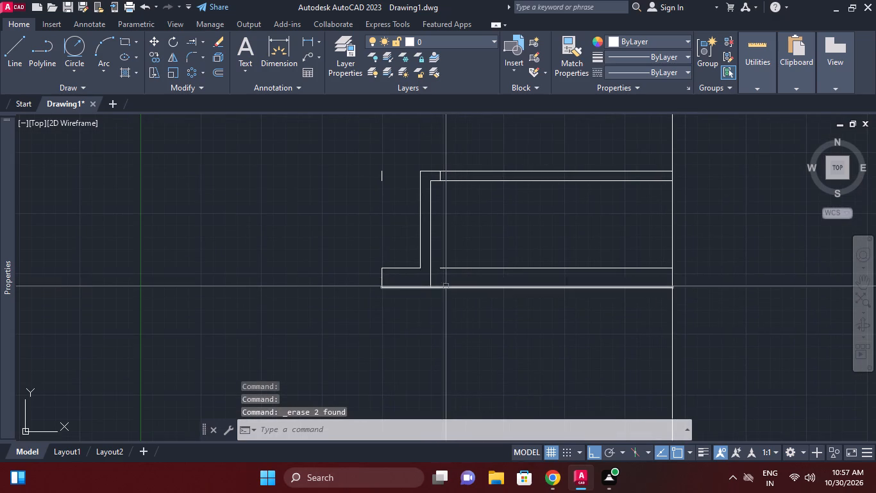
middle_drag(456, 254, 461, 248)
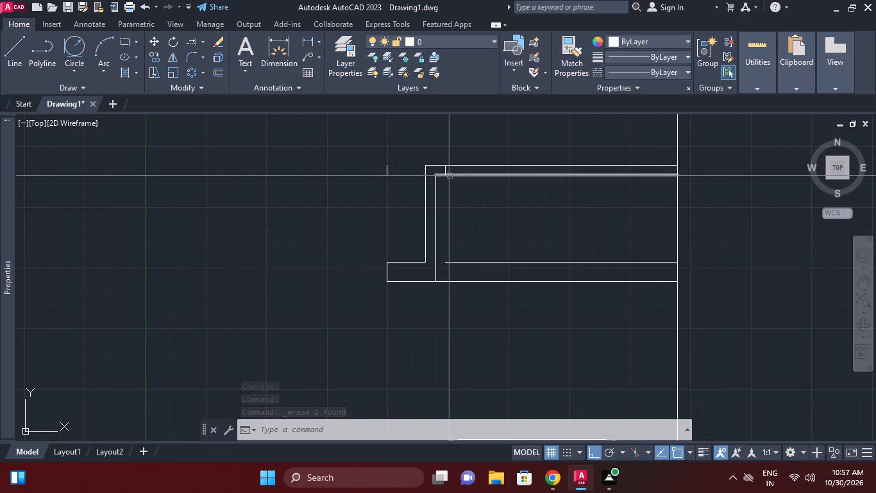
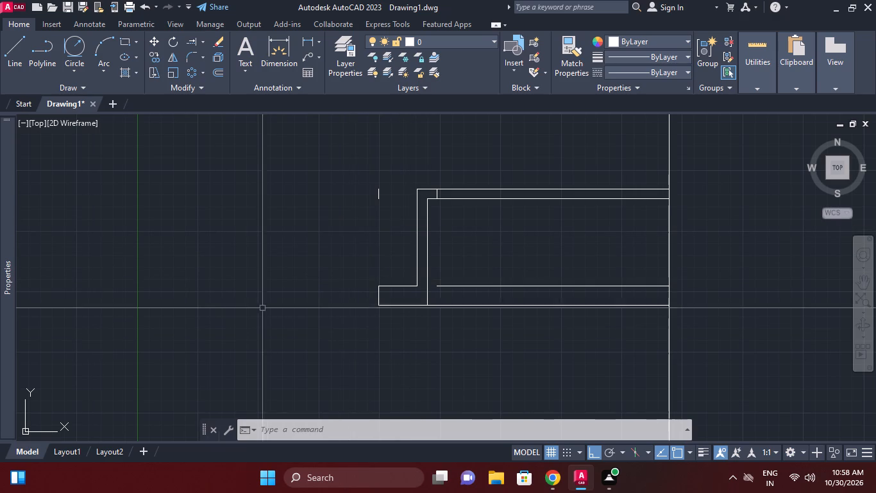
Erase the short leftover vertical segment beside the upper corner of the front view.
click(401, 198)
click(365, 166)
right_click(365, 166)
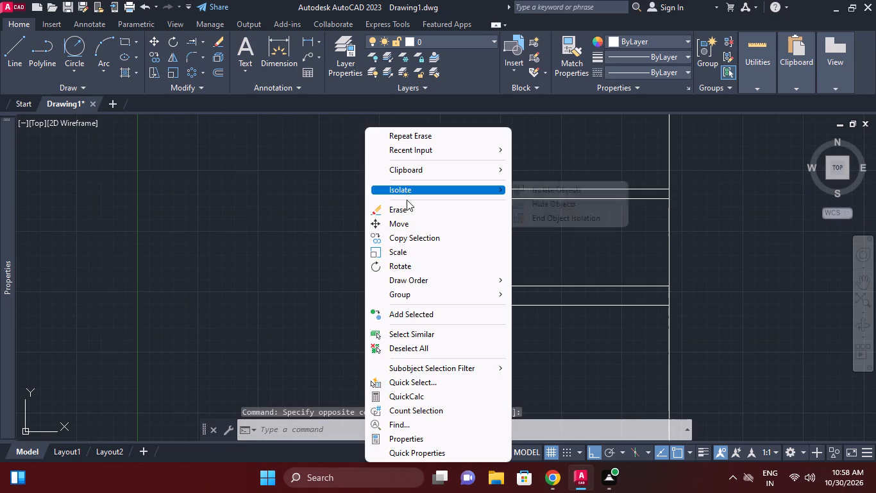
click(407, 208)
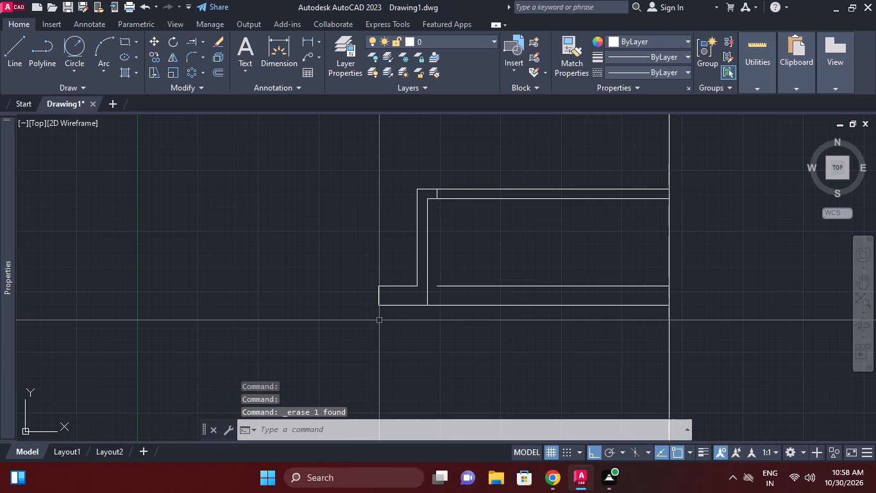
Draw a vertical construction line through the centre of the lower-left red-marked hole in the plan view, passing up through the front view.
middle_drag(379, 320, 385, 307)
scroll(386, 318, down, 1)
middle_drag(402, 322, 414, 250)
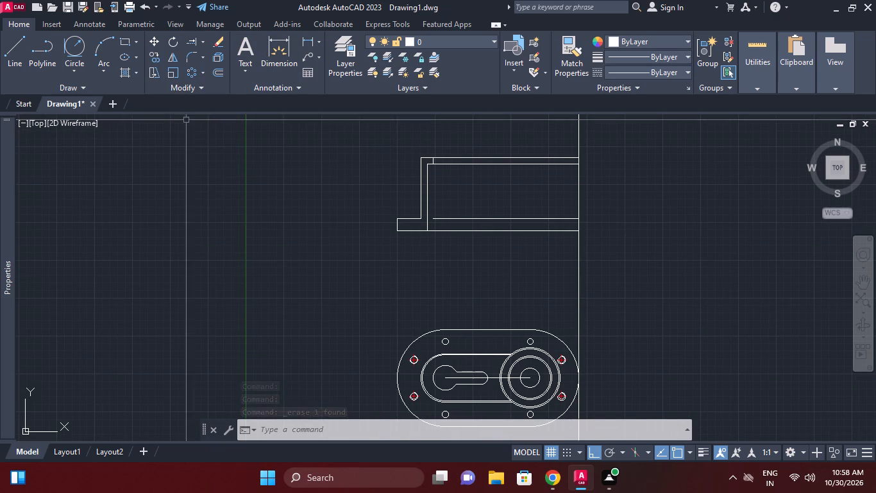
click(108, 89)
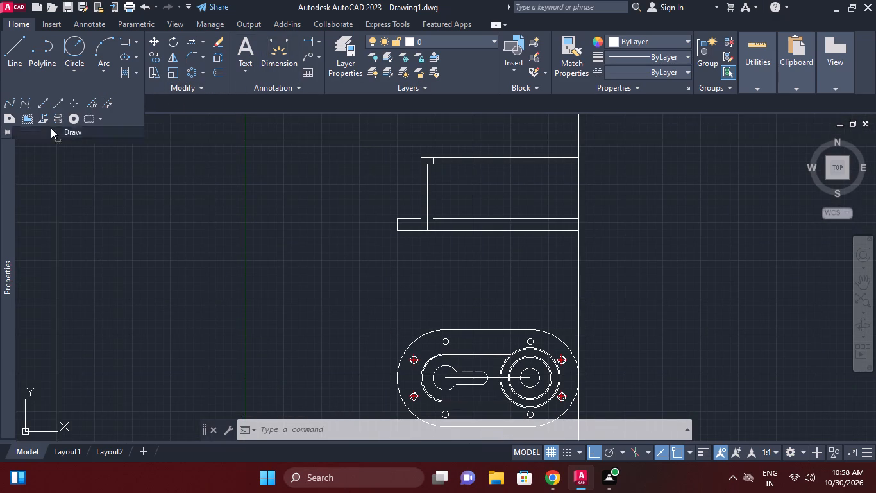
click(40, 103)
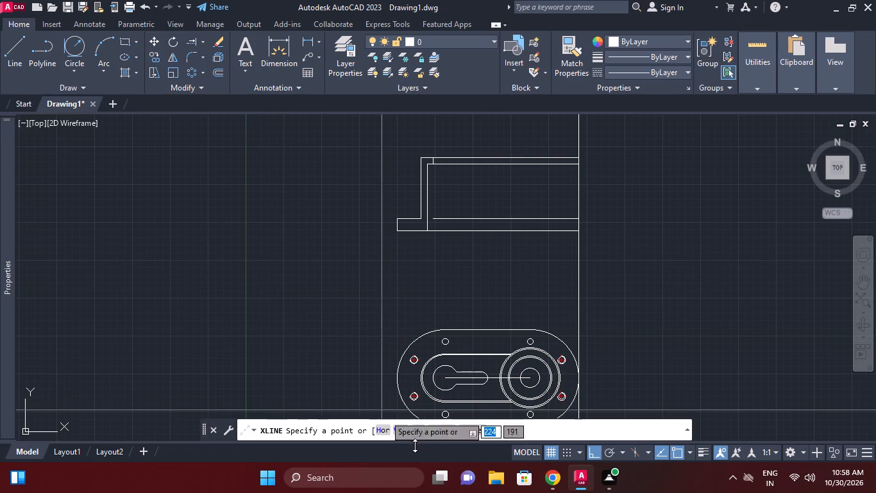
click(395, 430)
middle_drag(368, 377, 377, 247)
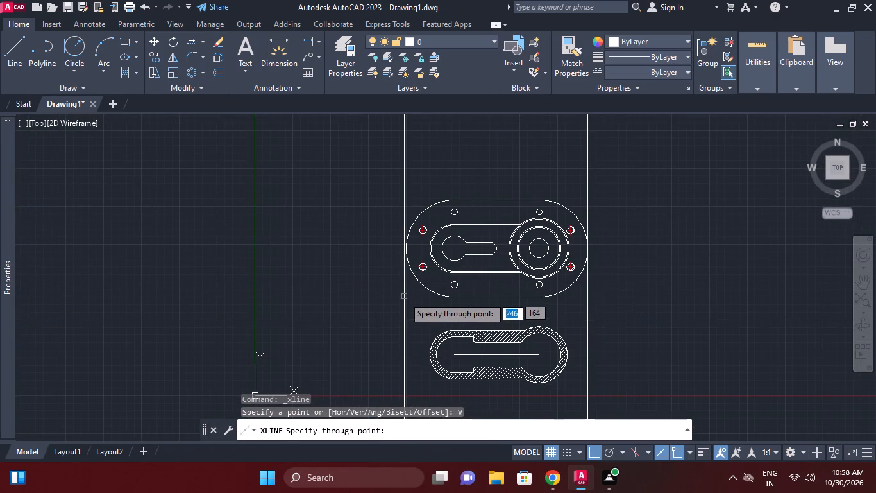
middle_drag(392, 298, 341, 295)
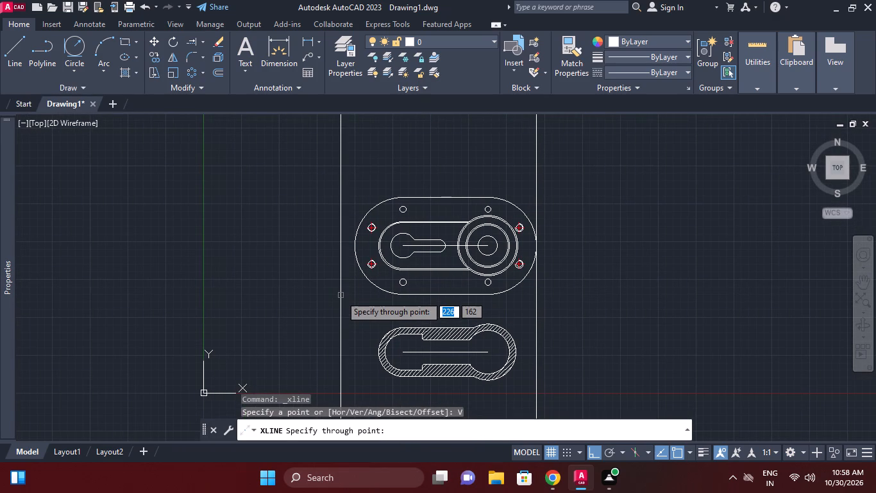
scroll(366, 279, up, 1)
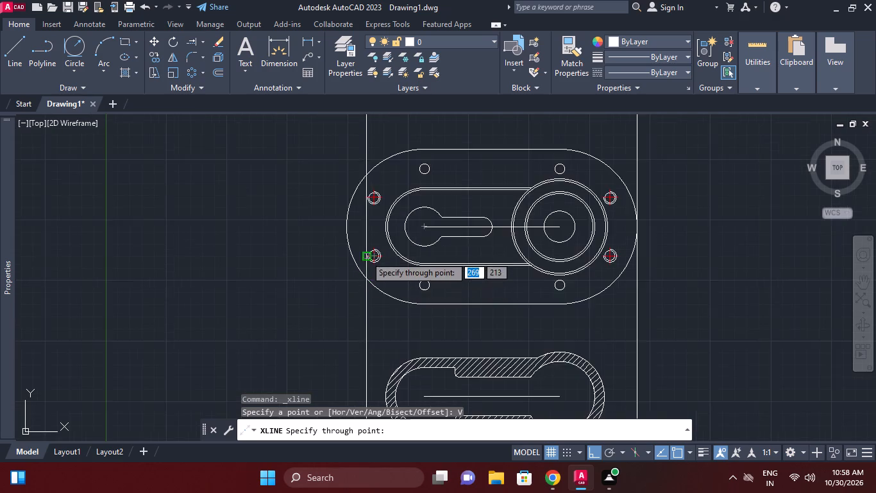
scroll(367, 247, up, 3)
click(386, 245)
middle_drag(226, 210, 249, 297)
scroll(226, 211, down, 4)
middle_drag(234, 235, 237, 245)
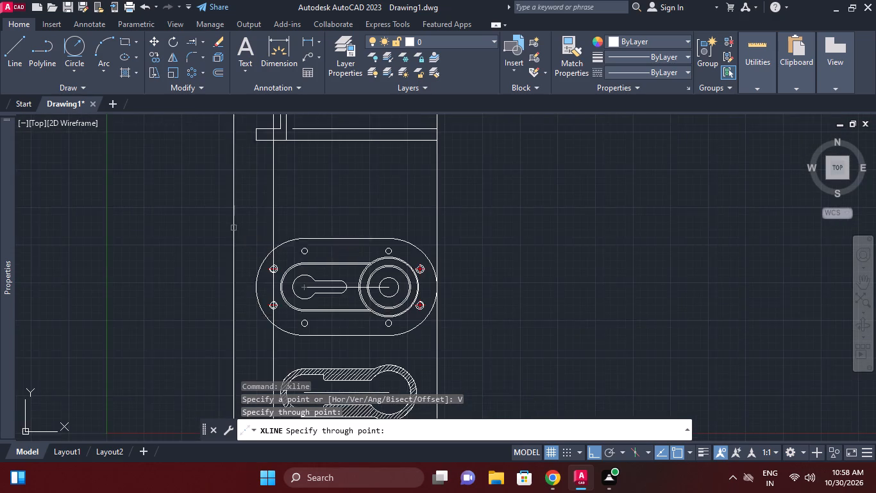
middle_drag(237, 245, 260, 294)
scroll(228, 212, up, 1)
middle_drag(228, 212, 228, 214)
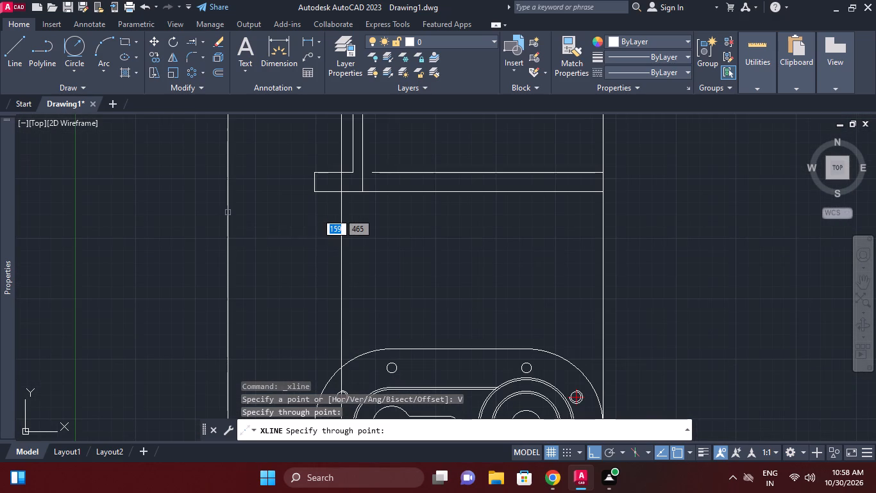
middle_drag(228, 214, 218, 269)
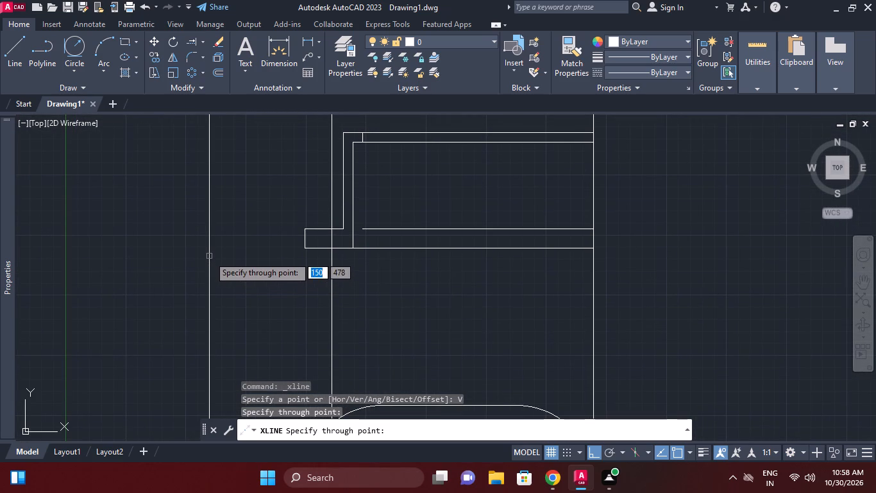
middle_drag(236, 245, 261, 220)
scroll(237, 244, down, 1)
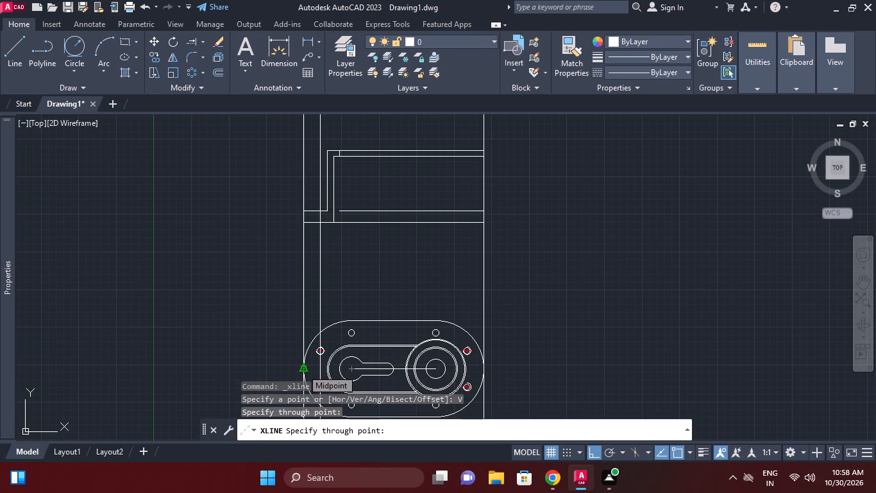
right_click(164, 342)
Offset the top line of the front view's base flange 6 downward into the flange.
scroll(318, 215, up, 2)
middle_drag(318, 215, 318, 227)
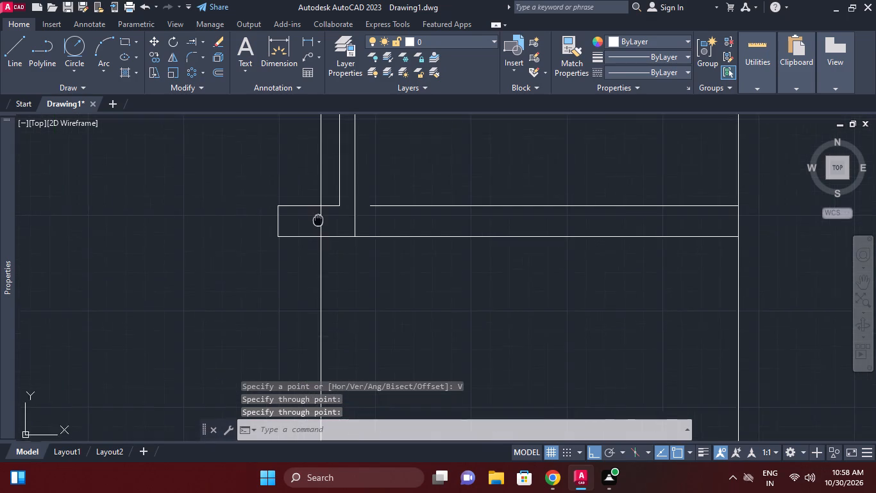
middle_drag(318, 227, 319, 252)
scroll(319, 252, up, 1)
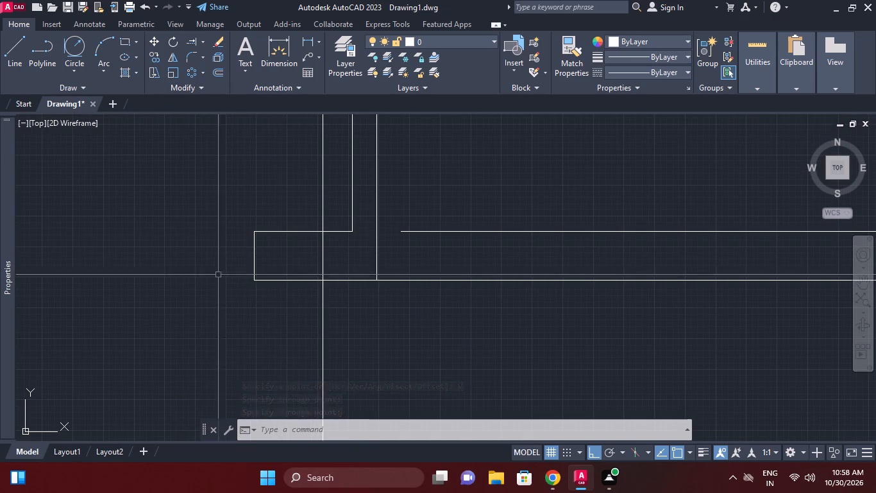
click(218, 71)
key(6)
key(Return)
scroll(218, 71, up, 1)
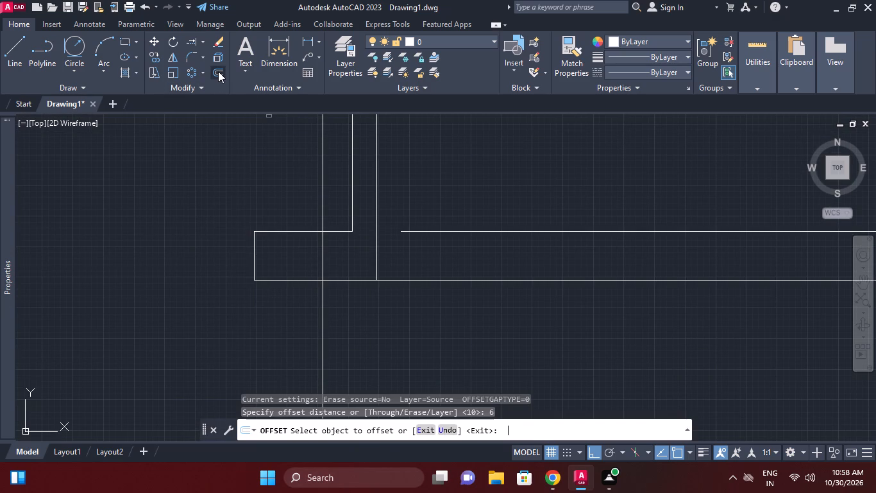
click(283, 230)
click(288, 258)
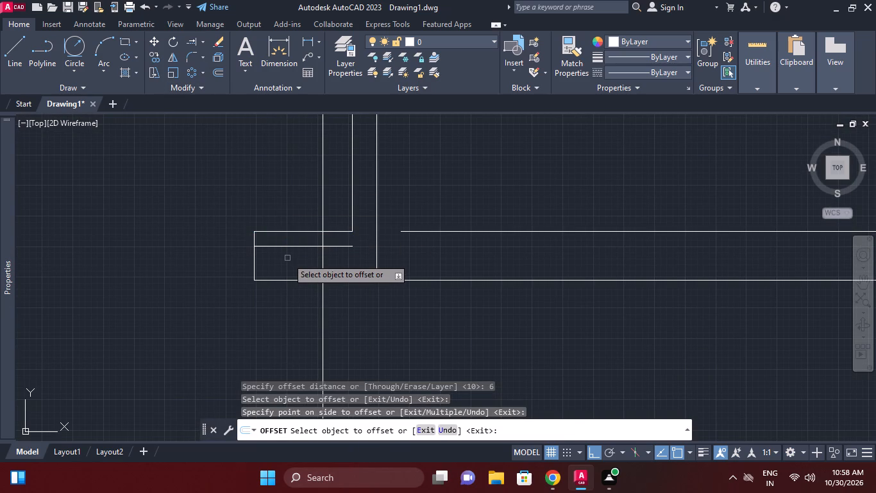
right_click(383, 343)
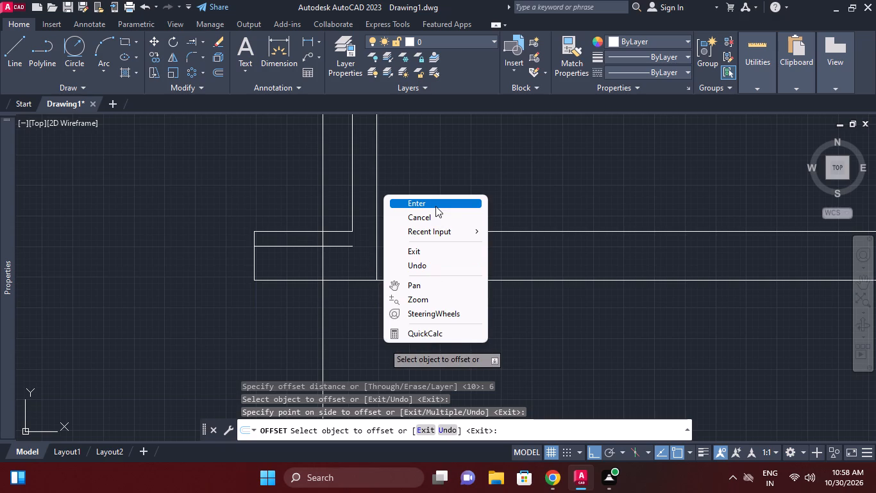
click(435, 206)
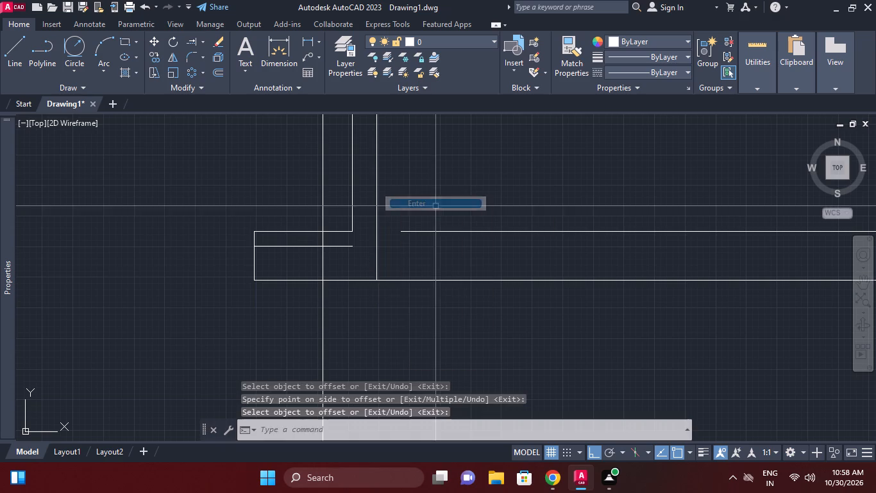
Offset the vertical hole centreline by 16/2 to both sides.
click(220, 74)
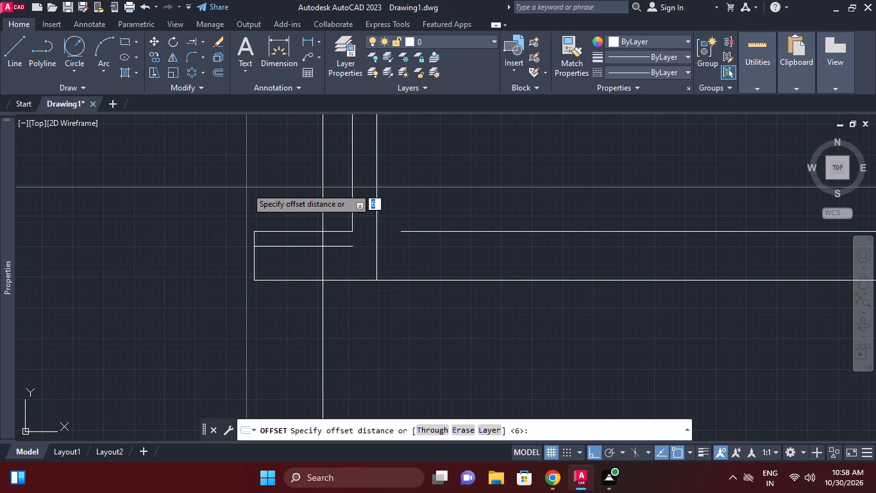
text(16/2)
key(Return)
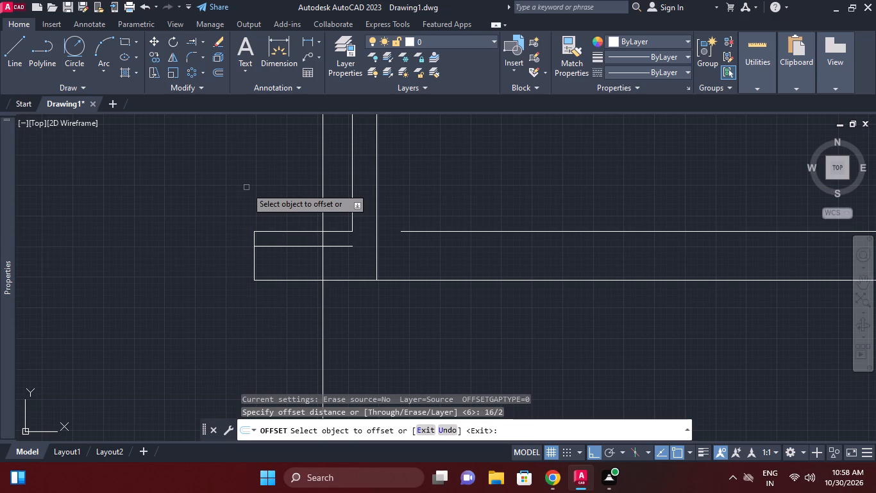
click(323, 261)
click(312, 252)
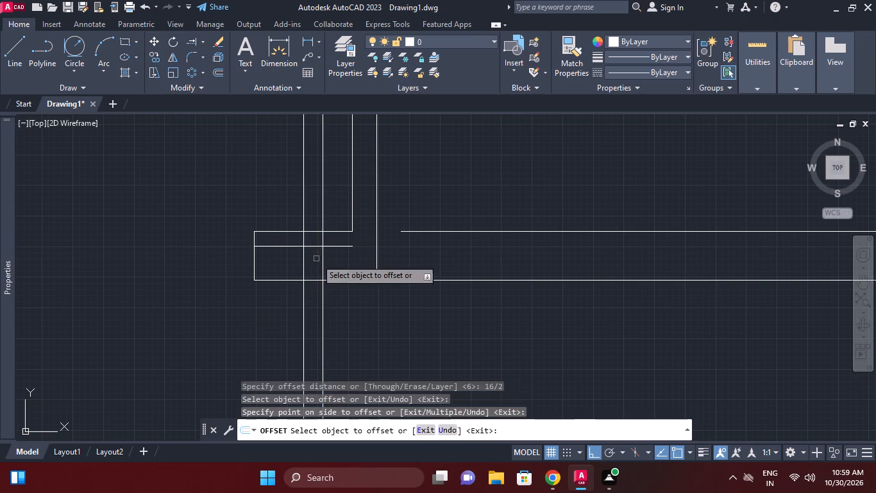
click(321, 261)
click(331, 261)
right_click(397, 261)
click(435, 264)
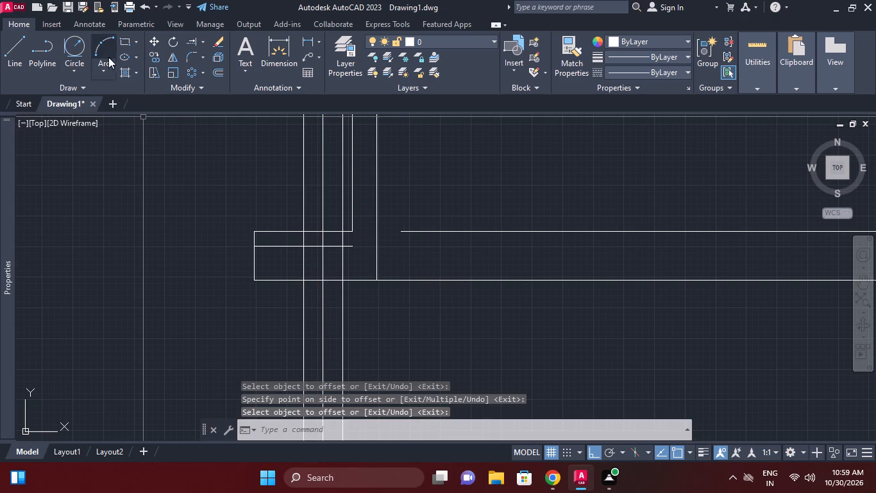
Draw the counterbore rectangle between the two offset verticals, from the flange's top line to the line offset below it.
click(123, 42)
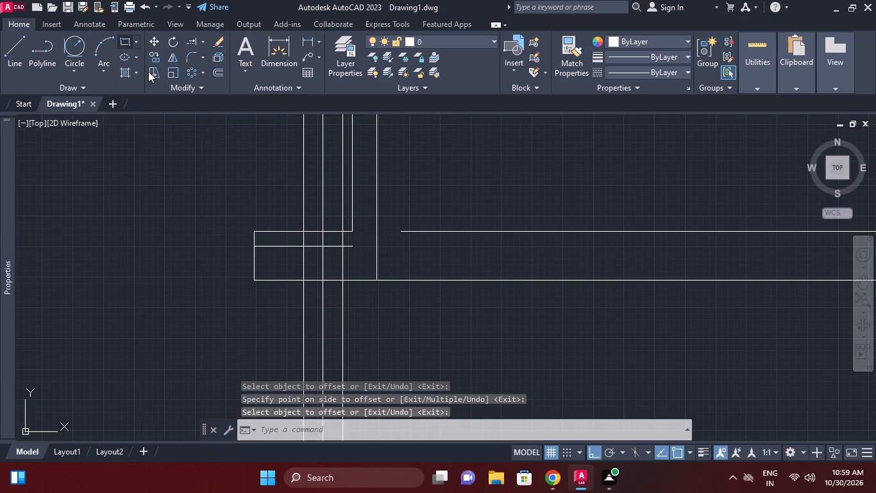
scroll(350, 253, up, 2)
click(232, 198)
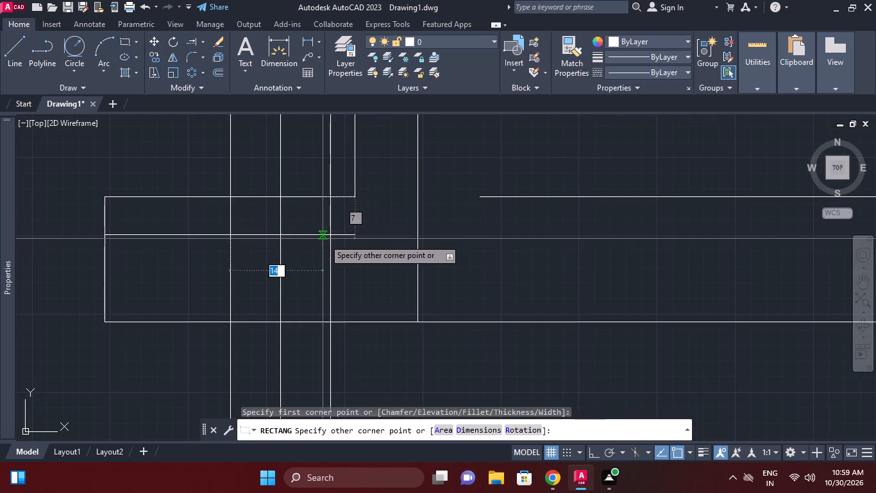
click(331, 236)
right_click(367, 207)
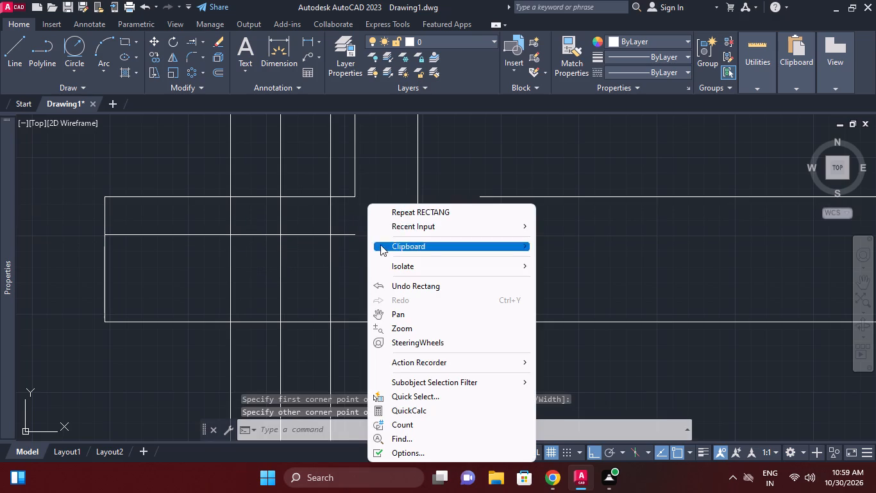
click(364, 255)
Erase the two vertical offset lines and the horizontal offset line used to construct the counterbore rectangle.
click(346, 256)
click(342, 257)
click(301, 263)
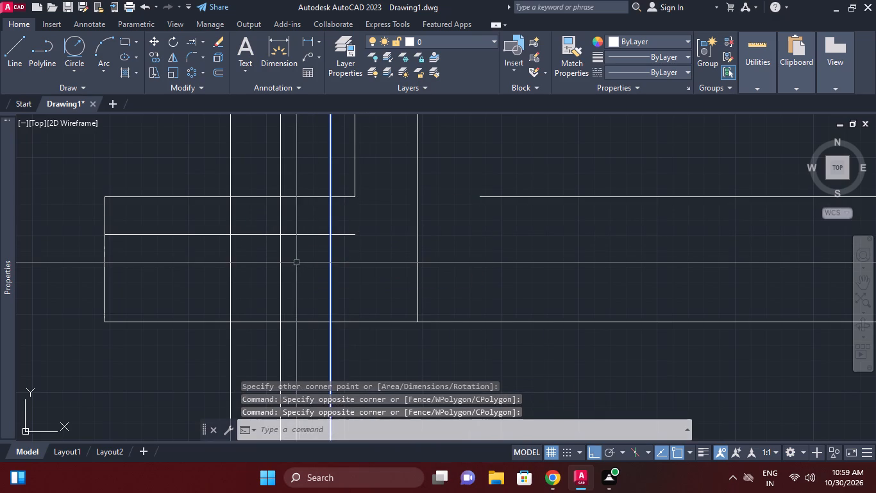
click(228, 263)
click(162, 238)
click(155, 229)
right_click(155, 229)
click(208, 234)
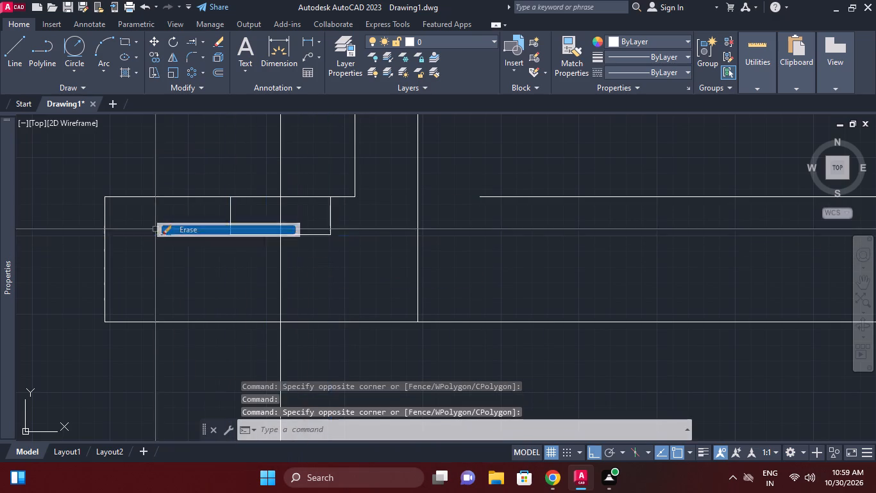
Offset the vertical hole centreline by 5 to both sides for the through-hole edges.
middle_click(274, 288)
middle_drag(290, 291, 297, 280)
click(215, 73)
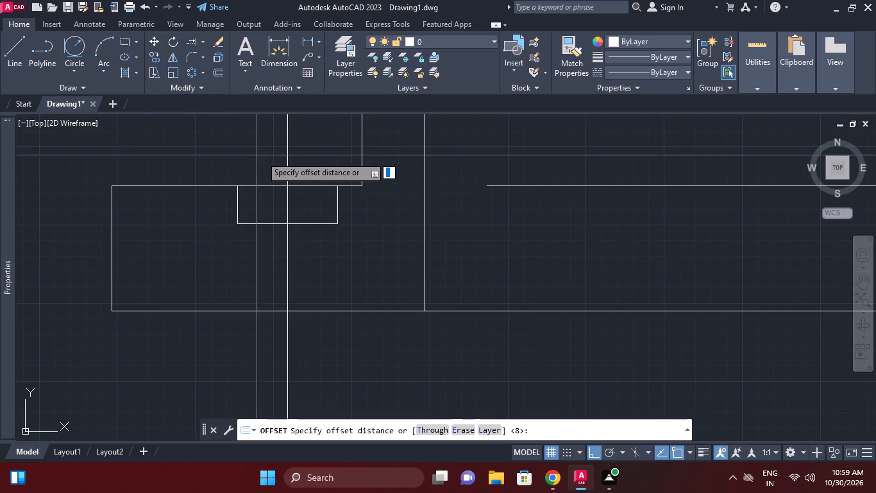
key(5)
key(Return)
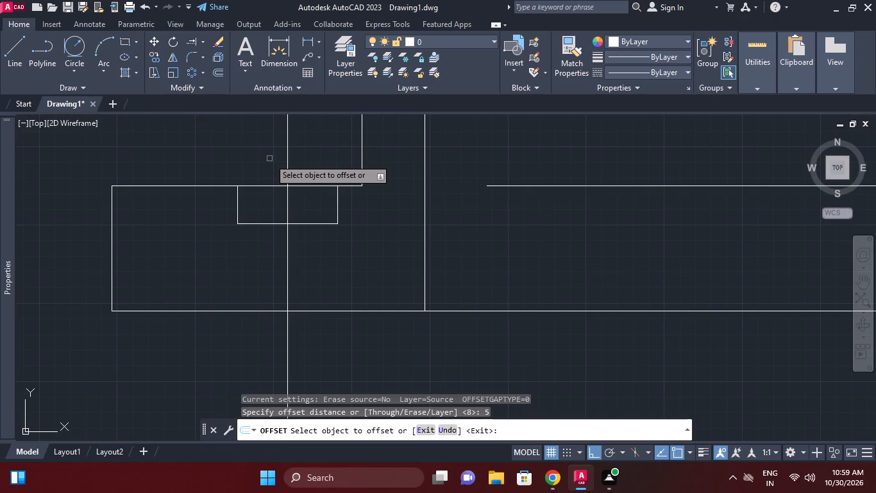
click(287, 239)
click(276, 241)
click(285, 255)
click(373, 245)
right_click(384, 232)
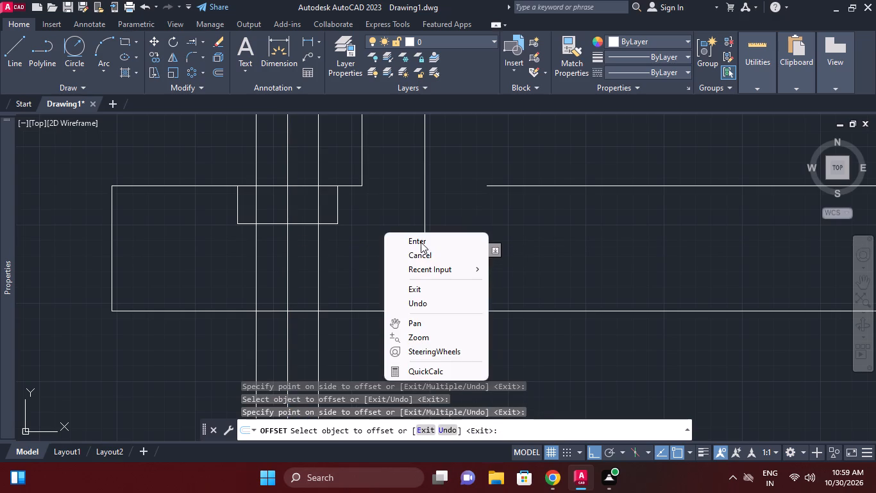
click(421, 242)
Trim both through-hole edge lines inside the counterbore rectangle and below the flange's bottom line.
click(192, 41)
click(201, 44)
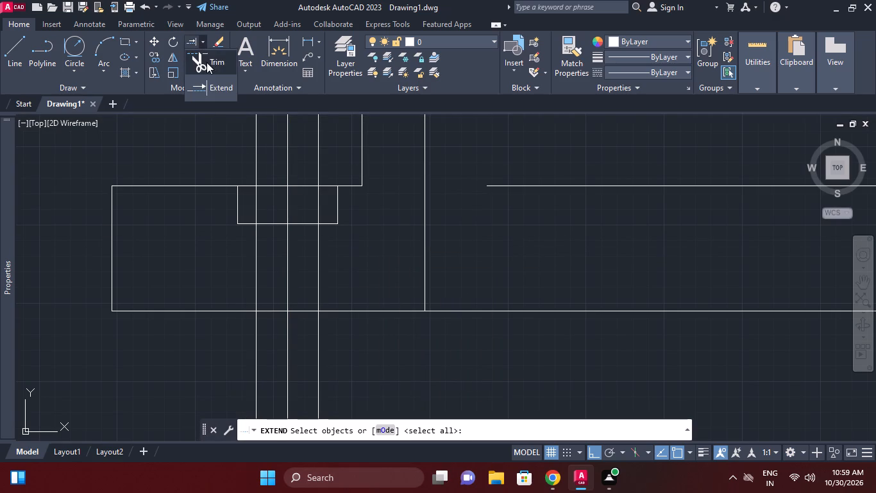
click(208, 68)
right_click(191, 248)
click(212, 251)
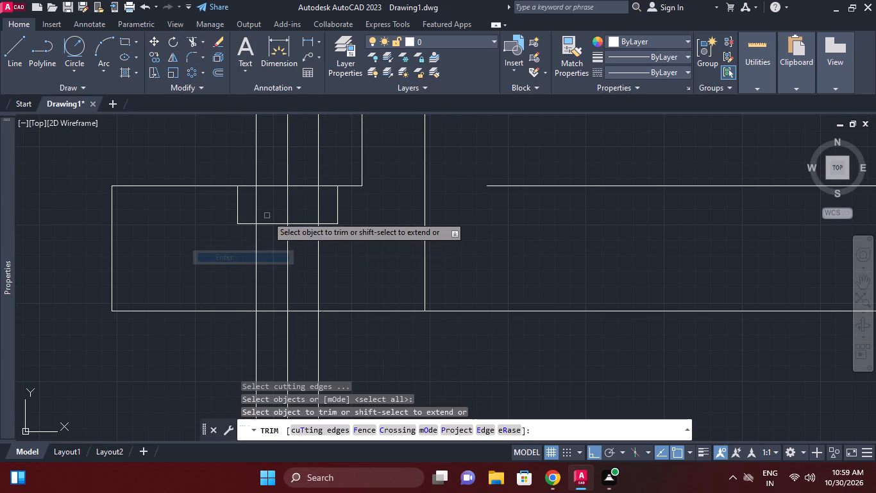
click(255, 202)
click(316, 201)
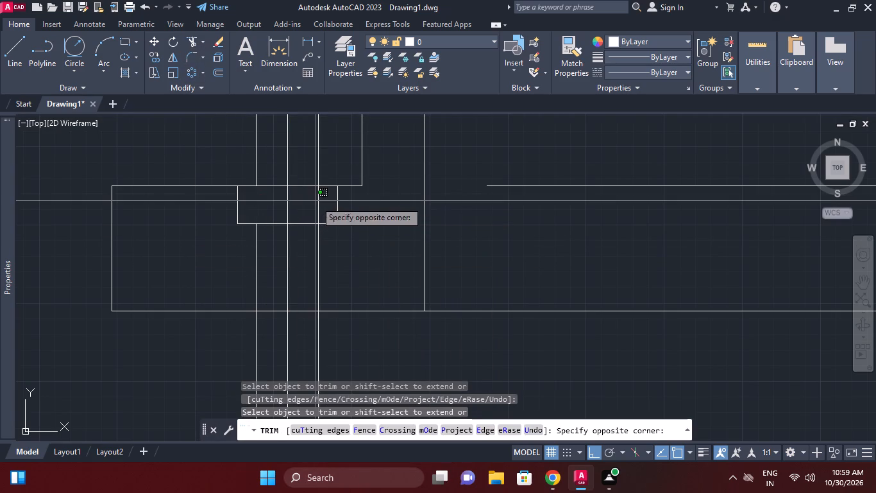
click(323, 197)
click(337, 325)
click(309, 328)
click(264, 333)
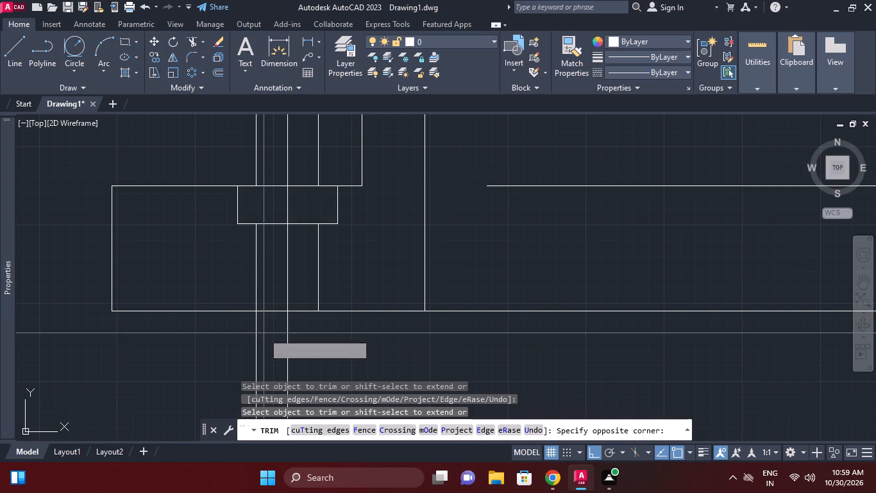
click(235, 321)
right_click(234, 321)
click(276, 112)
middle_drag(283, 191, 285, 214)
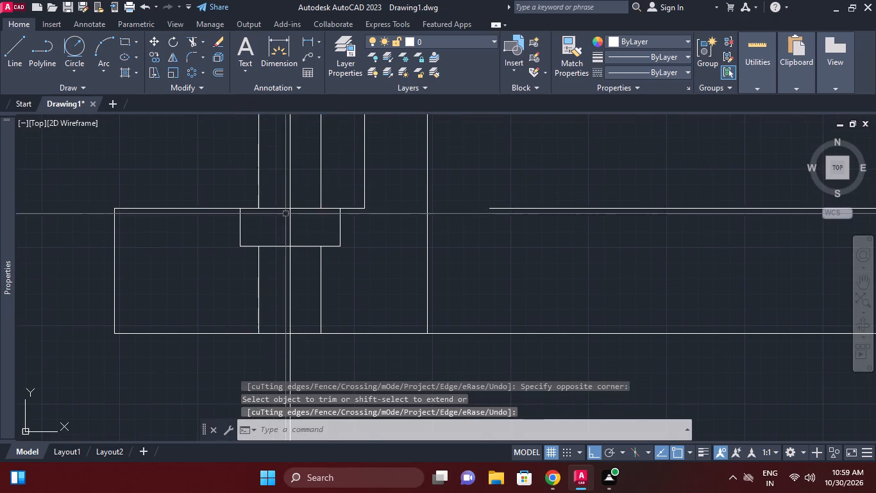
Erase the two leftover through-hole edge lines above the flange's top line.
click(282, 175)
click(251, 157)
click(332, 171)
click(314, 146)
right_click(314, 146)
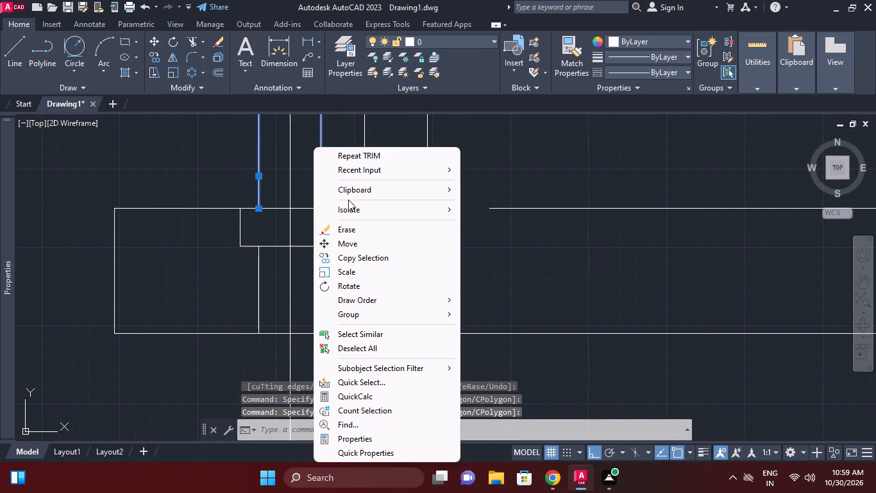
click(350, 223)
Draw a short horizontal limit line across the hole centreline, just above the flange's top line.
middle_drag(244, 212, 241, 219)
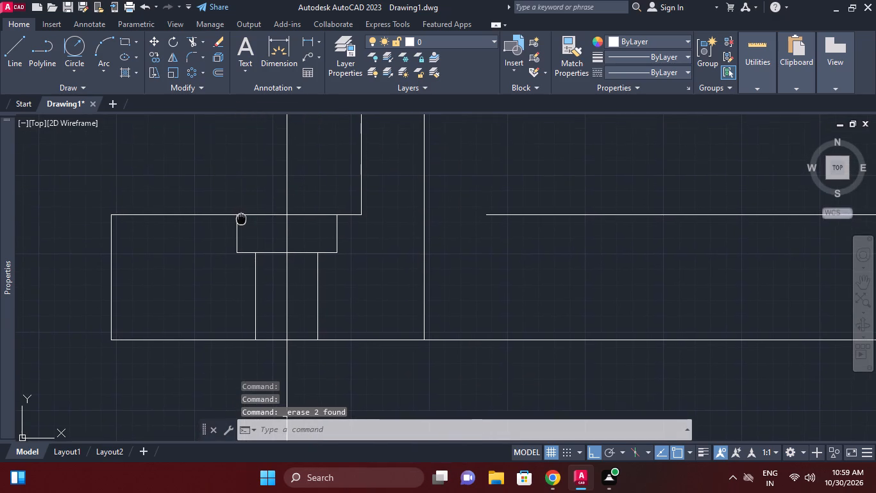
middle_drag(241, 219, 239, 223)
scroll(239, 223, down, 1)
middle_click(289, 285)
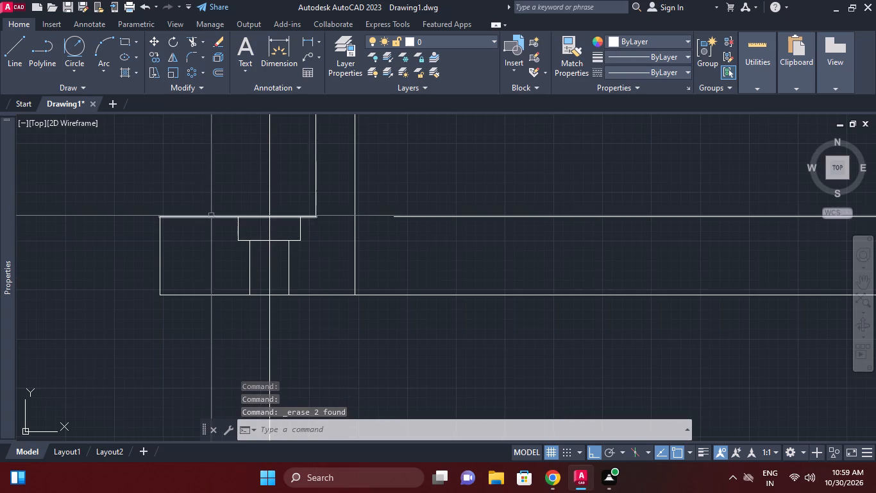
click(28, 46)
click(21, 49)
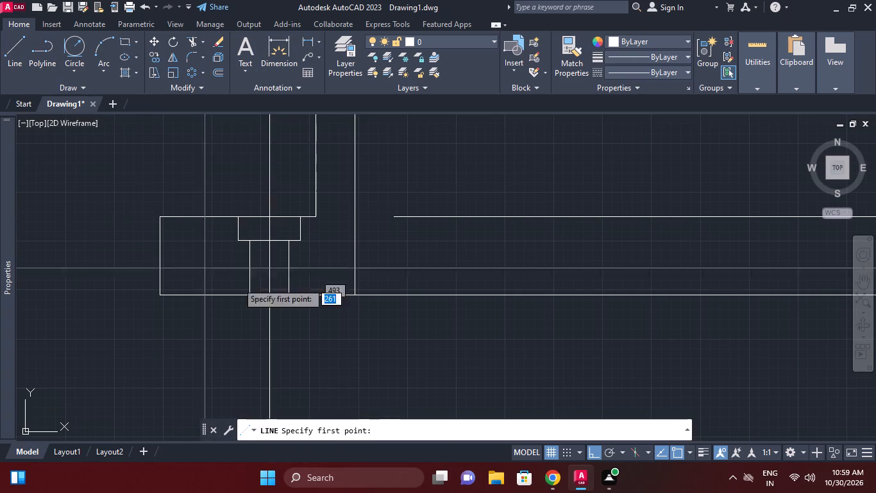
scroll(265, 230, up, 1)
click(257, 191)
click(285, 191)
right_click(286, 190)
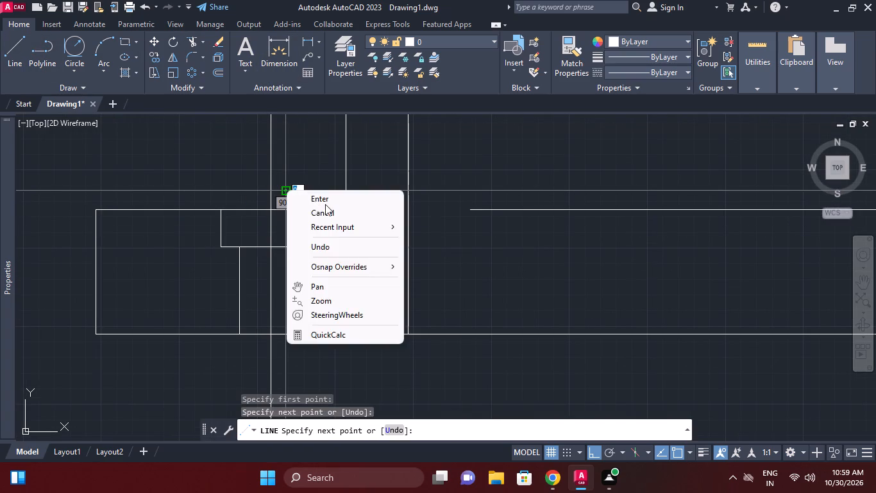
click(325, 204)
Mirror the short horizontal line about the horizontal axis through the midpoint of the flange's outer vertical edge, keeping the original.
middle_drag(299, 245, 301, 228)
click(291, 175)
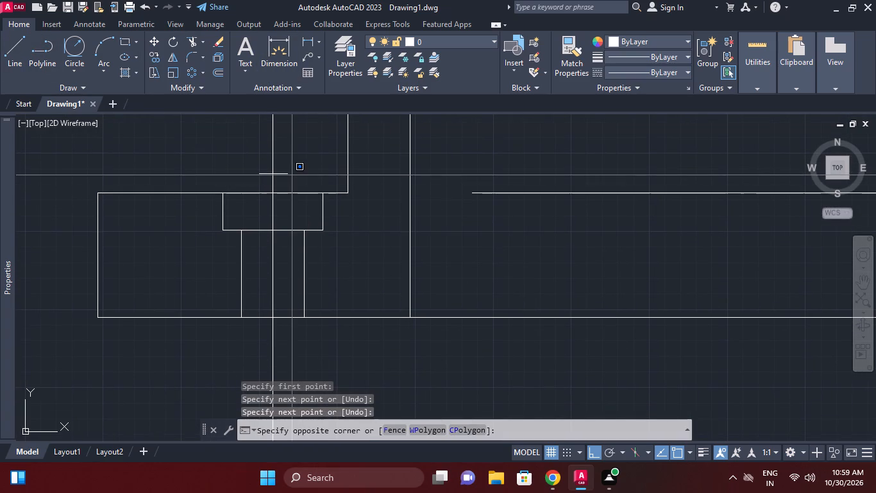
click(280, 161)
right_click(309, 166)
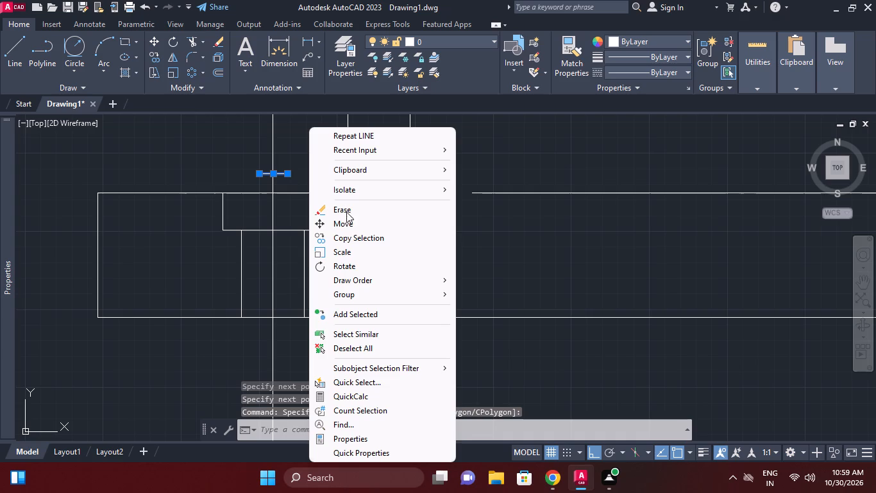
click(214, 141)
click(188, 143)
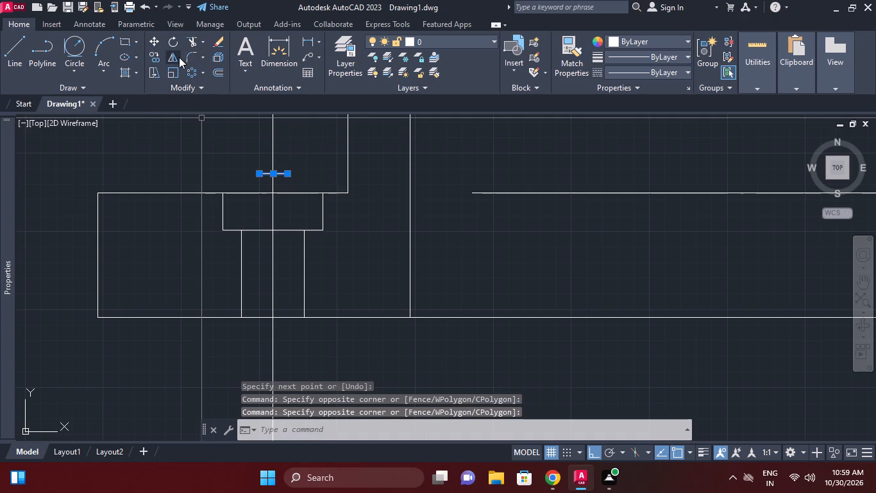
click(179, 57)
click(97, 255)
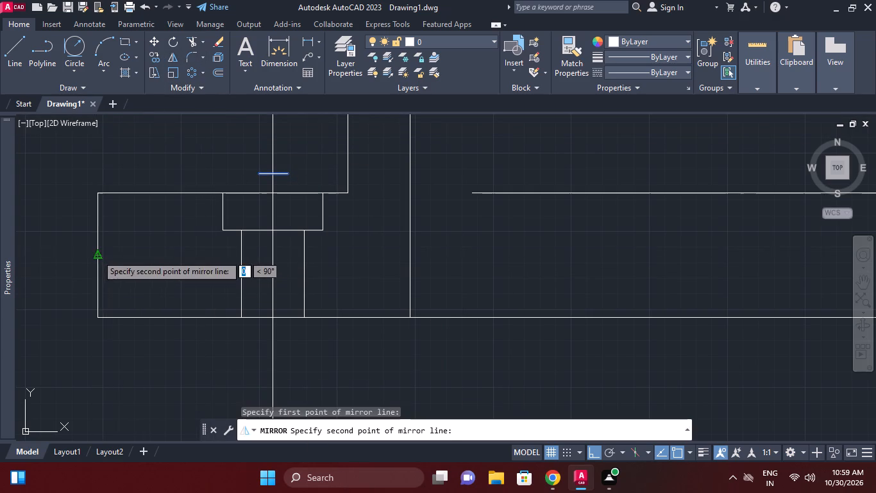
click(137, 255)
drag(169, 301, 137, 255)
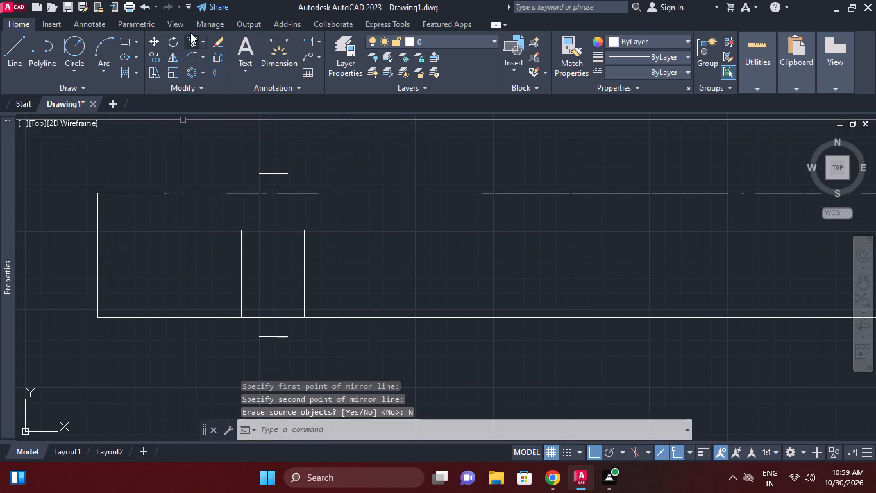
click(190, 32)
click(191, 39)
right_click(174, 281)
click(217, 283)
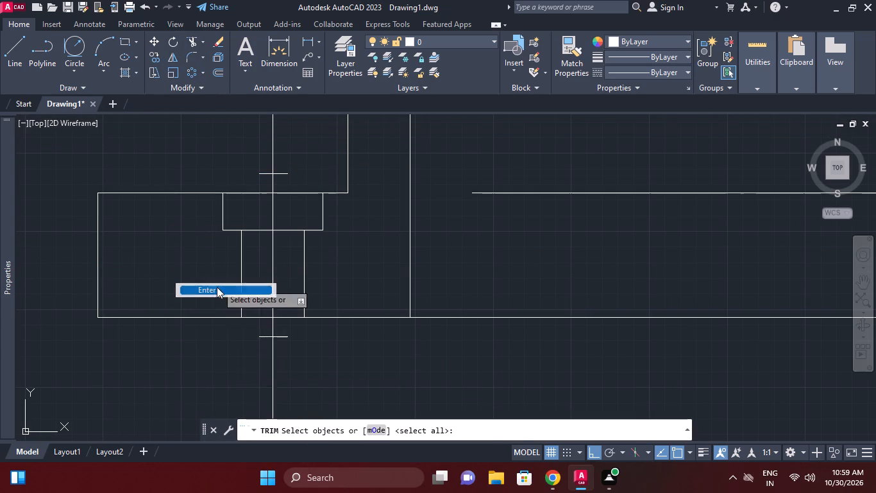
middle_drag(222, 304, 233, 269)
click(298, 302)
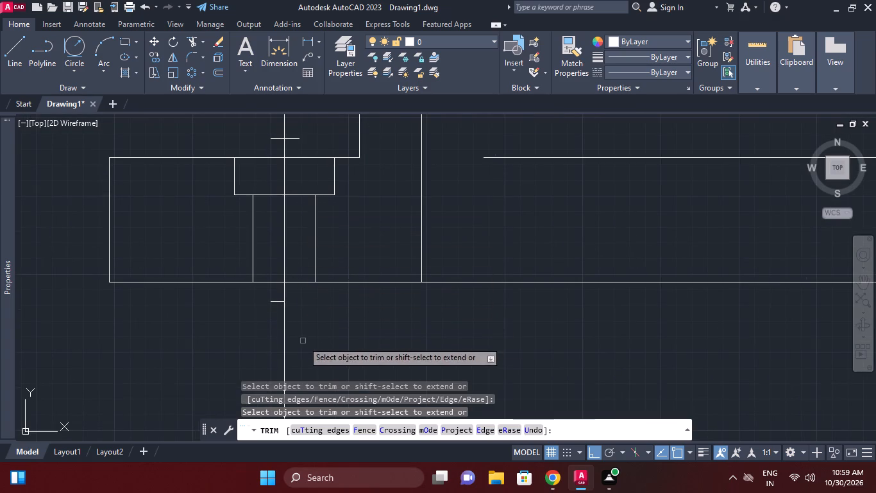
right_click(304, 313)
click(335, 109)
Trim the hole centreline above the upper short line and below the lower one, leaving a segment 26 long.
right_click(294, 304)
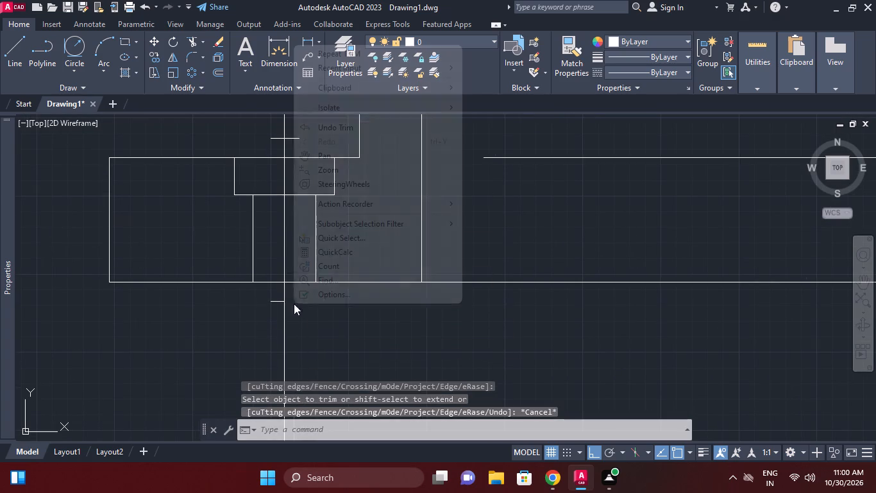
click(342, 56)
click(297, 141)
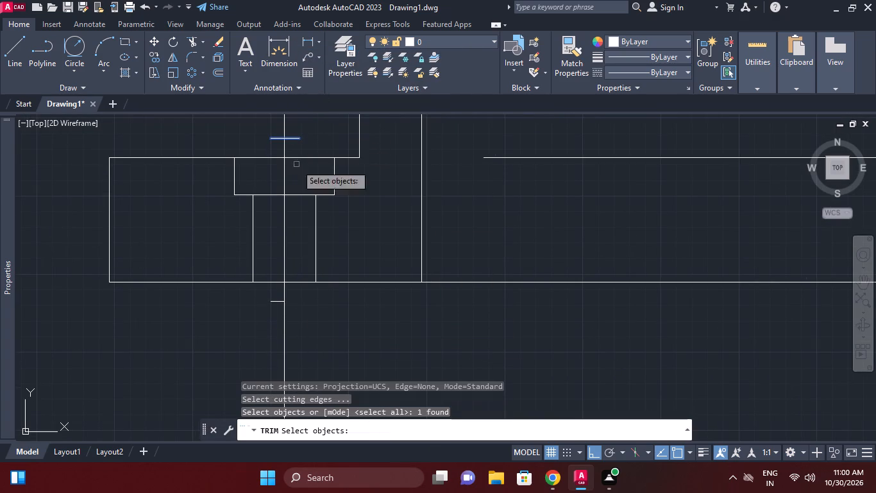
click(275, 302)
right_click(237, 320)
click(307, 360)
click(269, 336)
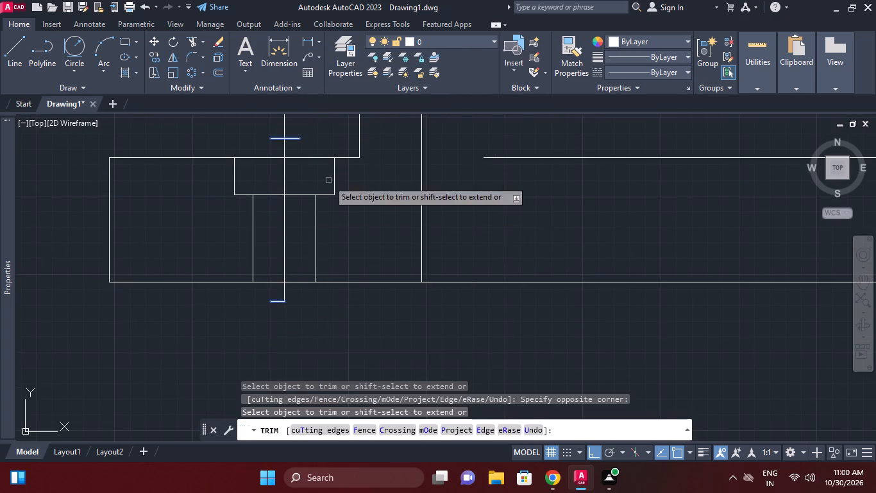
middle_drag(316, 143, 308, 207)
click(288, 177)
click(276, 157)
right_click(290, 166)
click(320, 178)
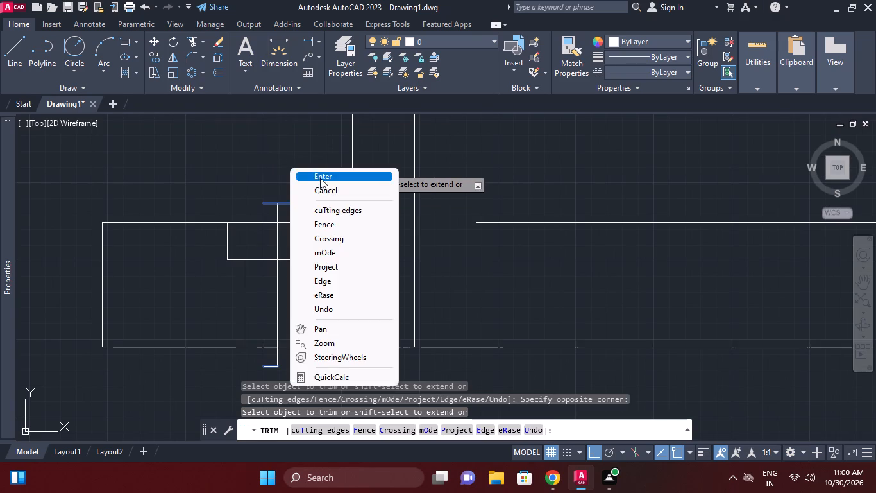
Erase the two short horizontal limit lines at the ends of the hole centreline.
drag(307, 221, 298, 211)
right_click(310, 188)
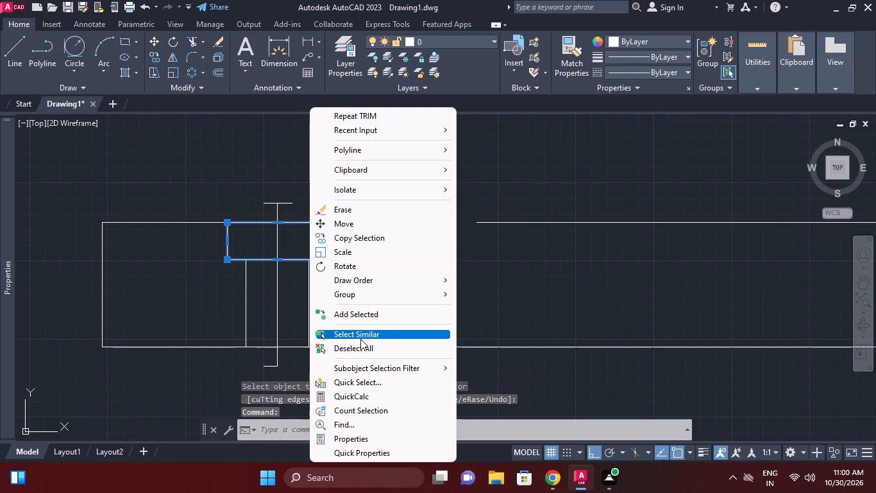
click(358, 349)
click(291, 203)
middle_drag(320, 272, 346, 189)
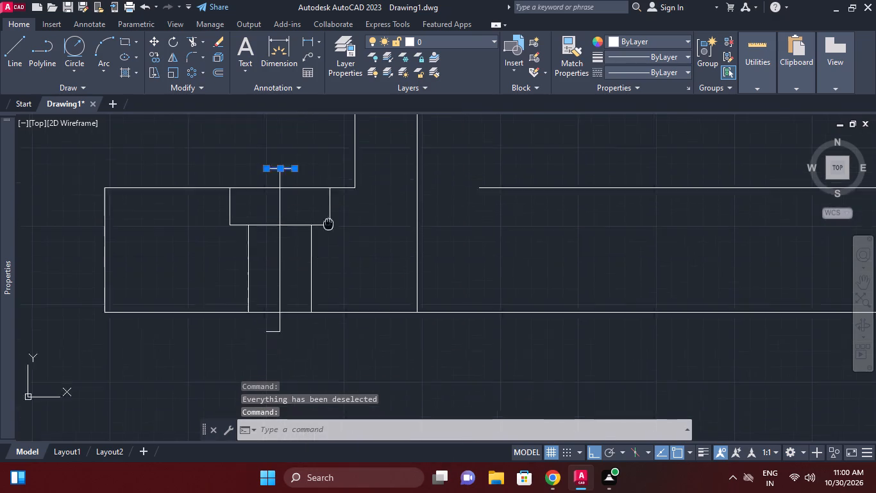
middle_drag(346, 189, 349, 186)
scroll(299, 264, up, 2)
click(299, 268)
click(275, 322)
right_click(271, 318)
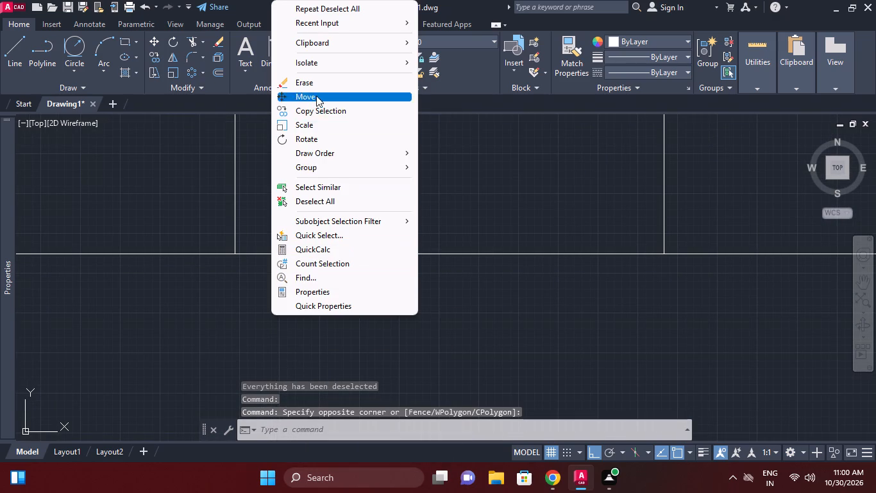
click(317, 87)
Set the colour of the trimmed hole centreline to Red.
scroll(222, 180, down, 1)
middle_drag(332, 175, 330, 329)
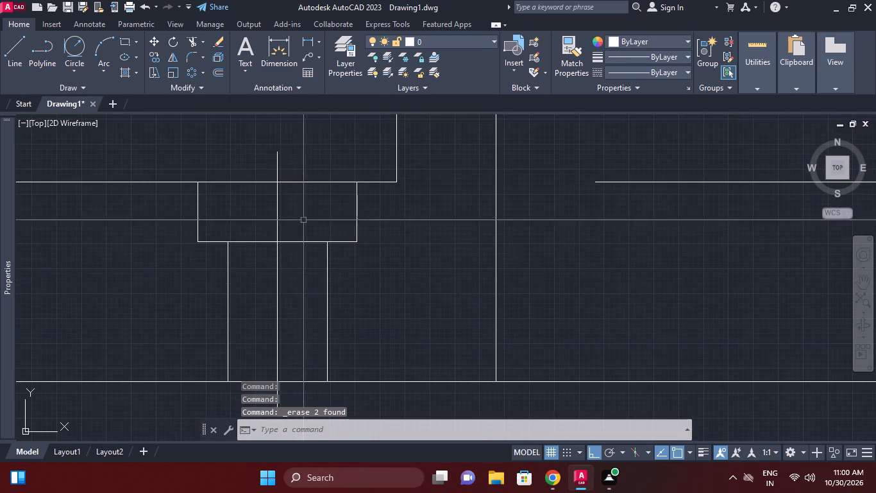
click(303, 220)
click(274, 198)
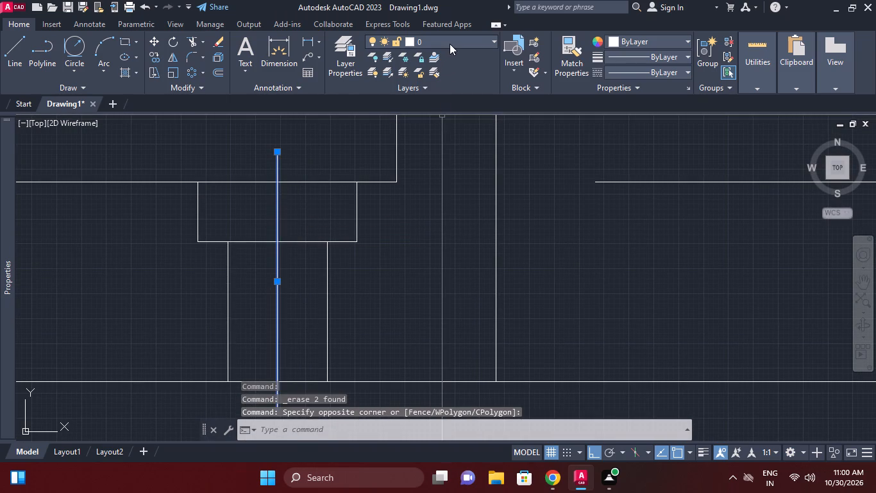
click(450, 44)
click(625, 46)
click(634, 46)
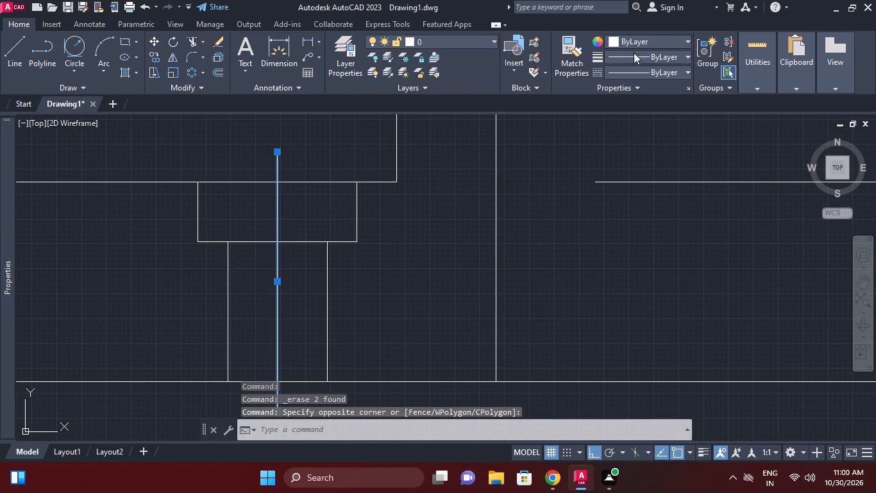
click(614, 164)
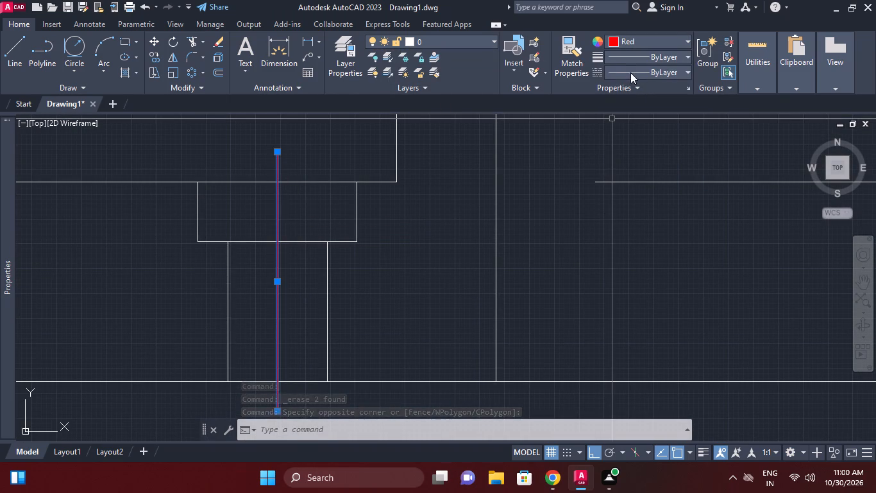
Load the CENTER linetype from acad.lin into the drawing.
click(630, 73)
click(629, 132)
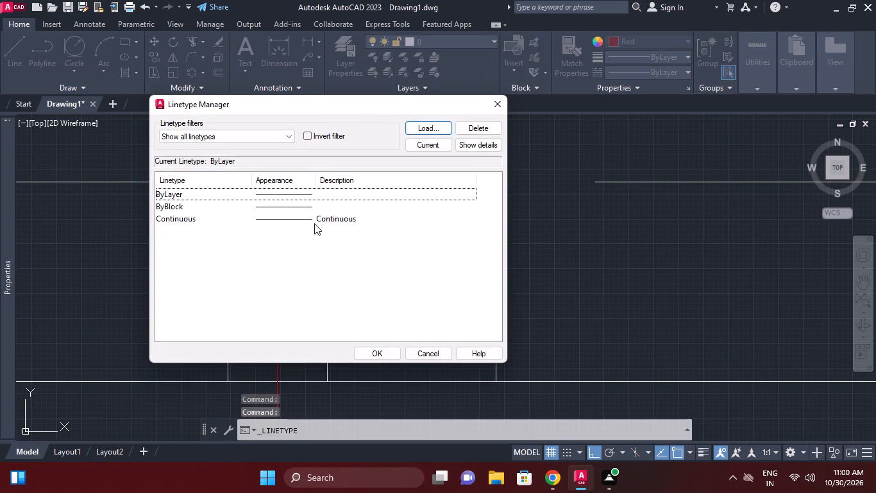
click(417, 127)
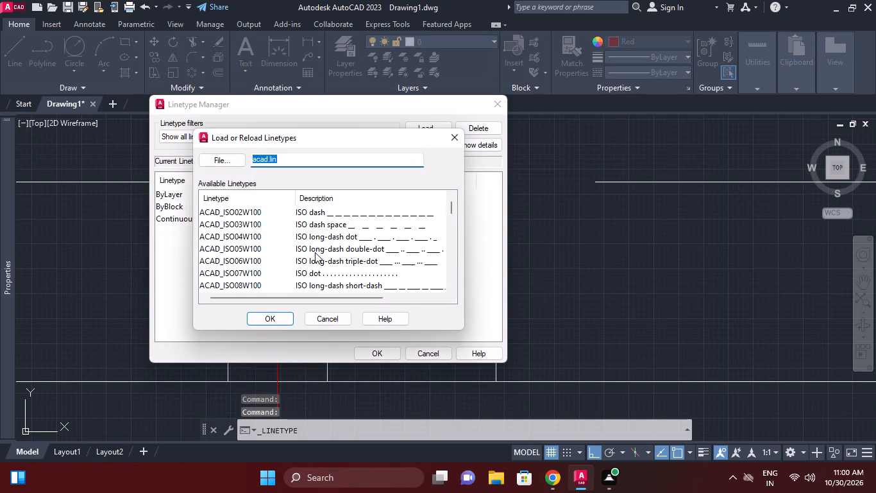
scroll(315, 253, down, 5)
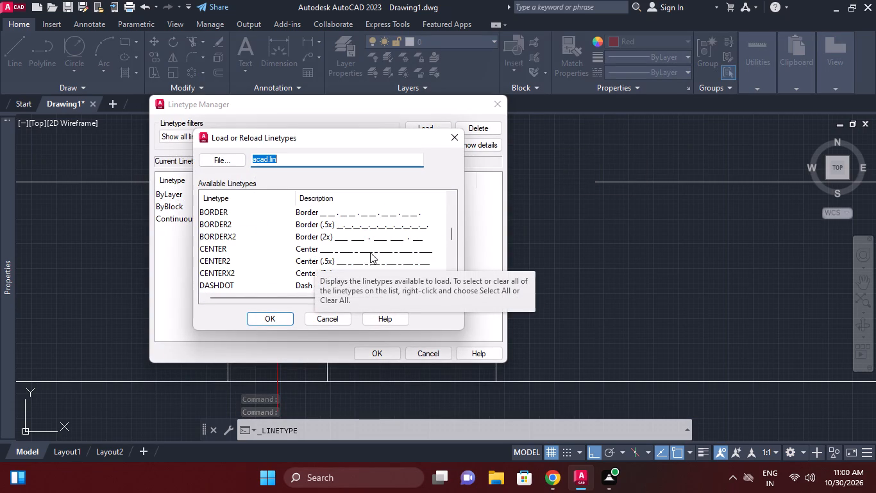
click(370, 252)
click(275, 320)
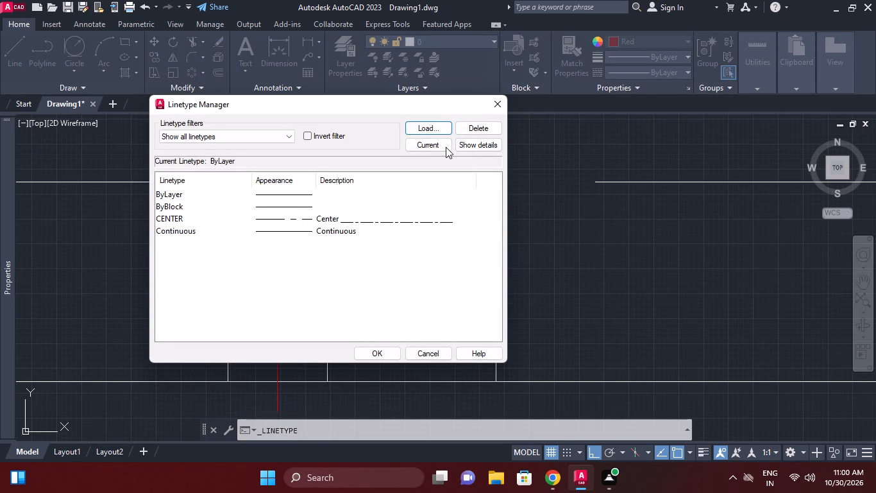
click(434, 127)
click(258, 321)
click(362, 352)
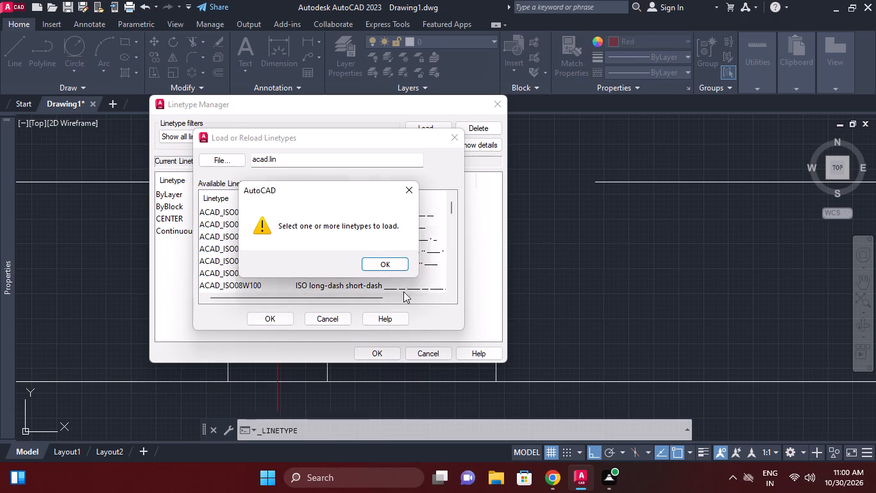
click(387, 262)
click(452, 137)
Accept the loaded linetypes and assign the CENTER linetype to the red hole centreline.
click(382, 356)
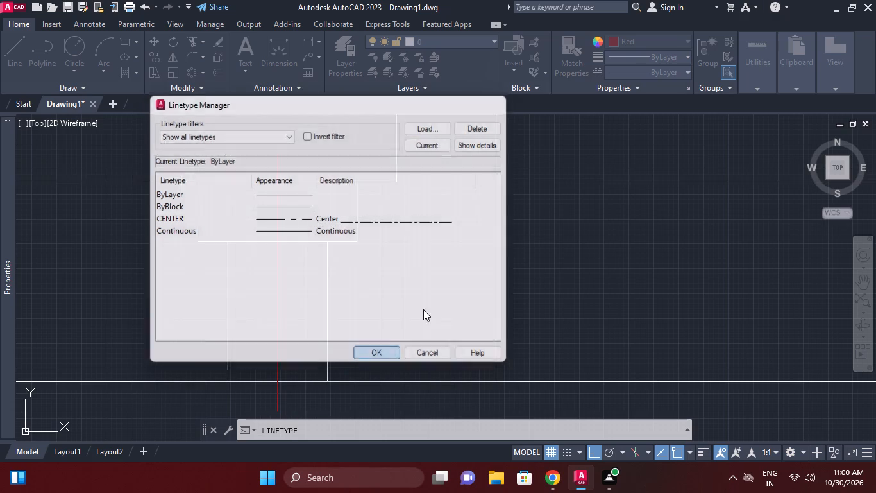
click(323, 281)
click(275, 288)
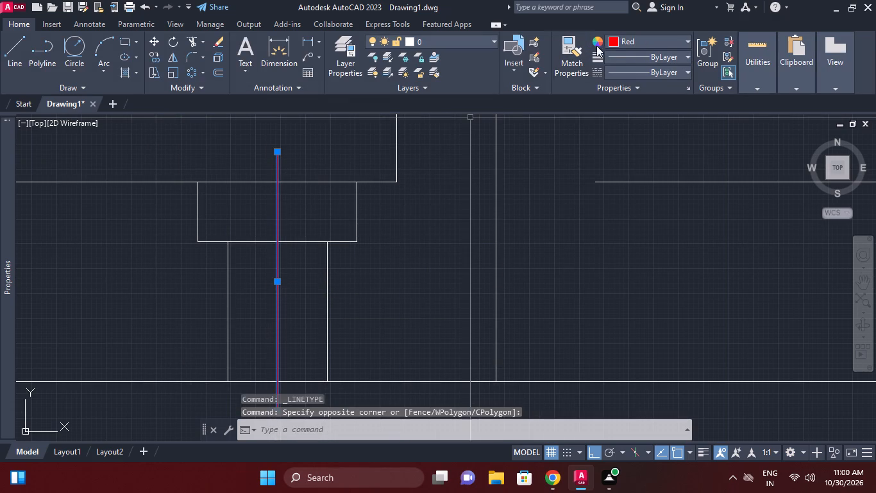
click(660, 41)
click(645, 44)
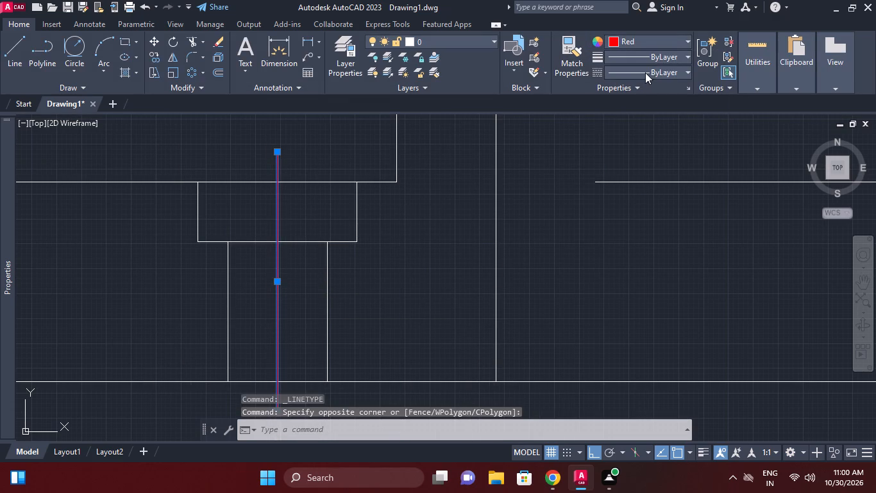
click(645, 73)
click(648, 117)
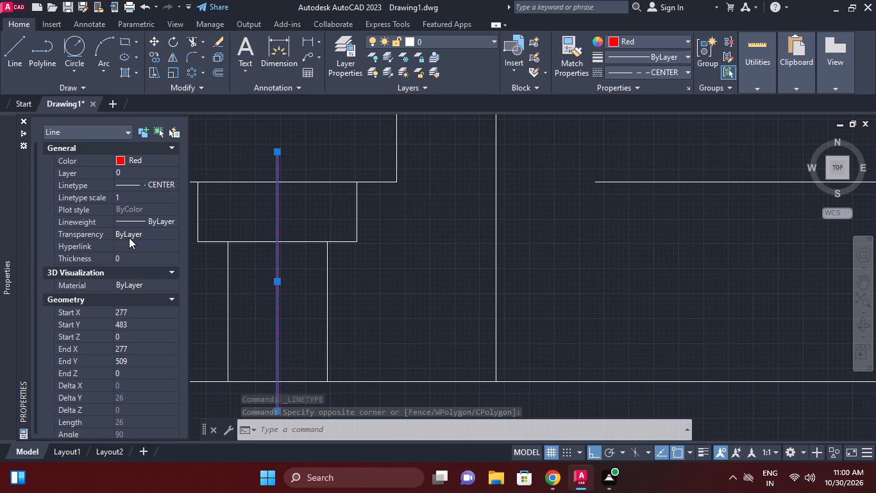
Try a linetype scale of 3 on the hole centreline, set it to 5, and deselect the line.
click(137, 193)
key(3)
key(Return)
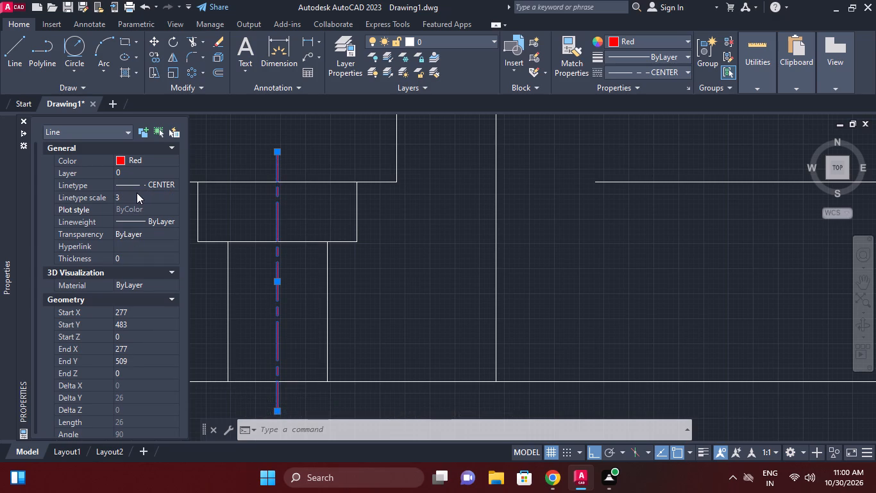
click(136, 192)
key(5)
key(Return)
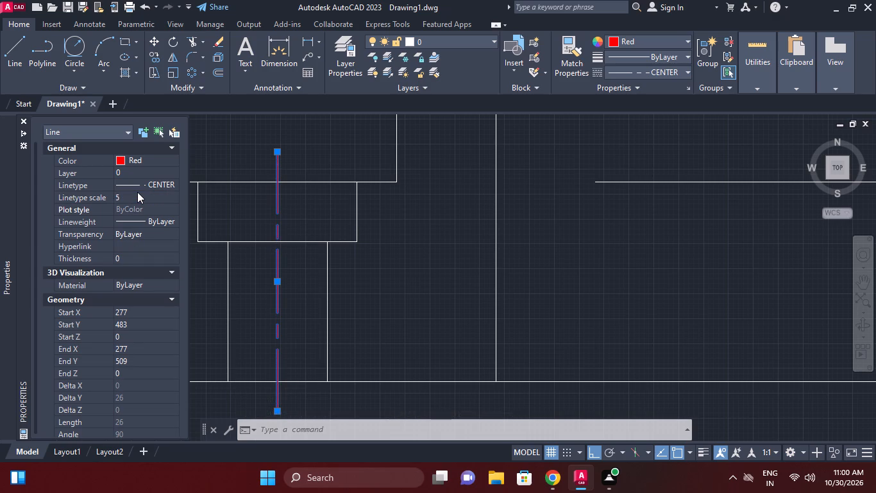
right_click(478, 283)
click(529, 352)
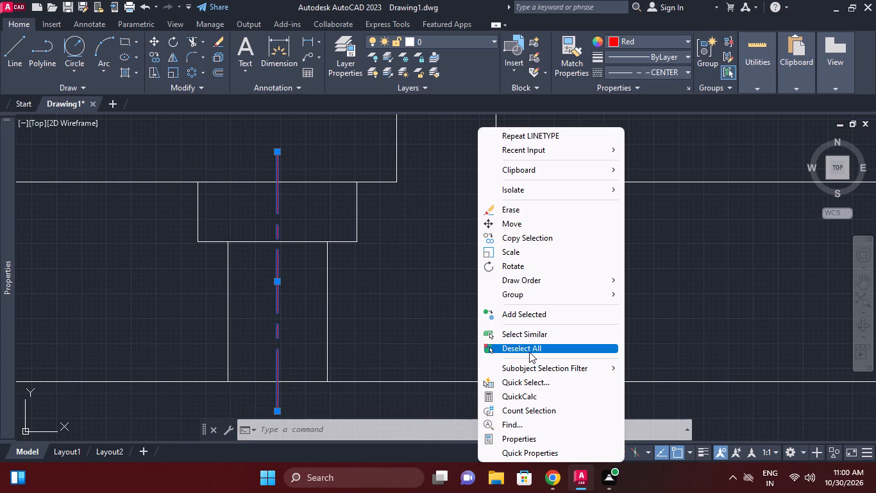
Hatch the flange section on both sides of the counterbored hole, including the upright wall and top lip, with ANSI31 at scale 34.
middle_drag(430, 365, 428, 419)
scroll(452, 342, down, 2)
middle_drag(452, 342, 443, 345)
scroll(455, 282, down, 2)
middle_drag(488, 250, 487, 253)
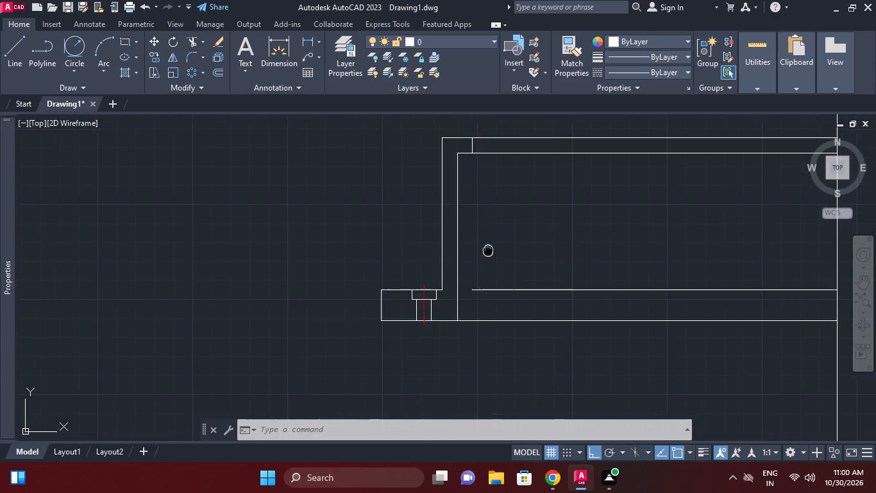
middle_drag(487, 253, 479, 303)
text(h)
key(space)
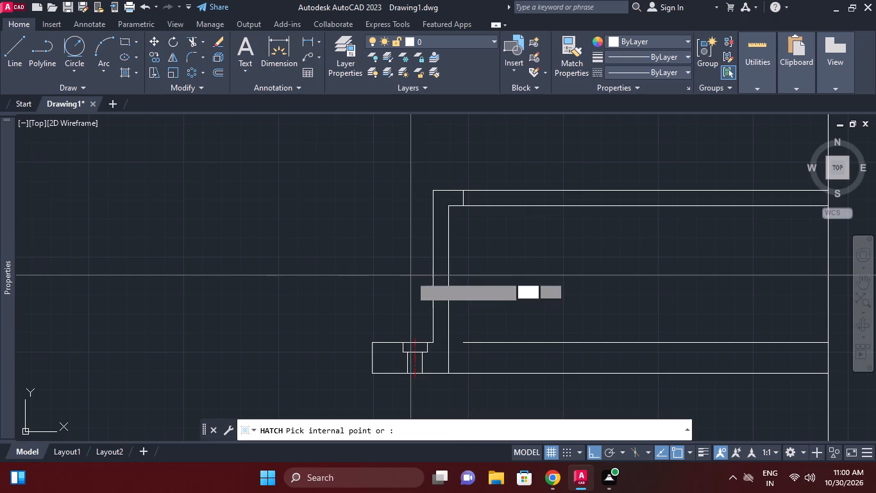
scroll(410, 275, up, 1)
middle_drag(374, 361, 365, 258)
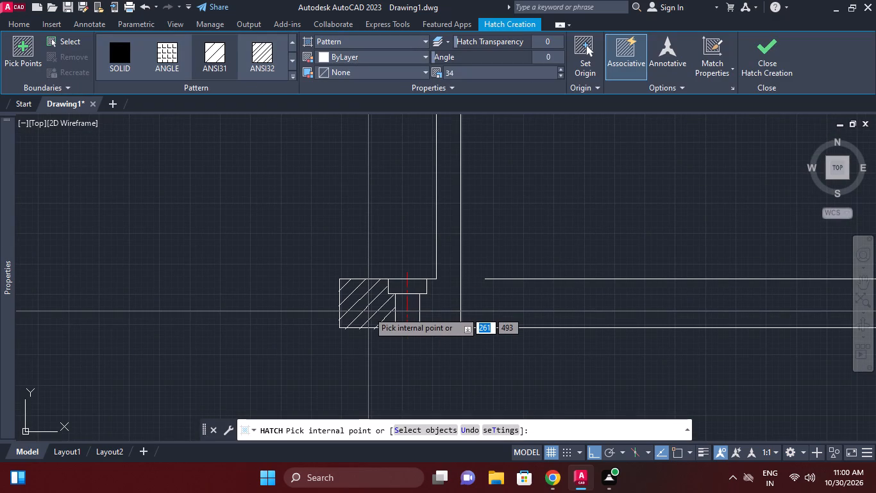
click(368, 311)
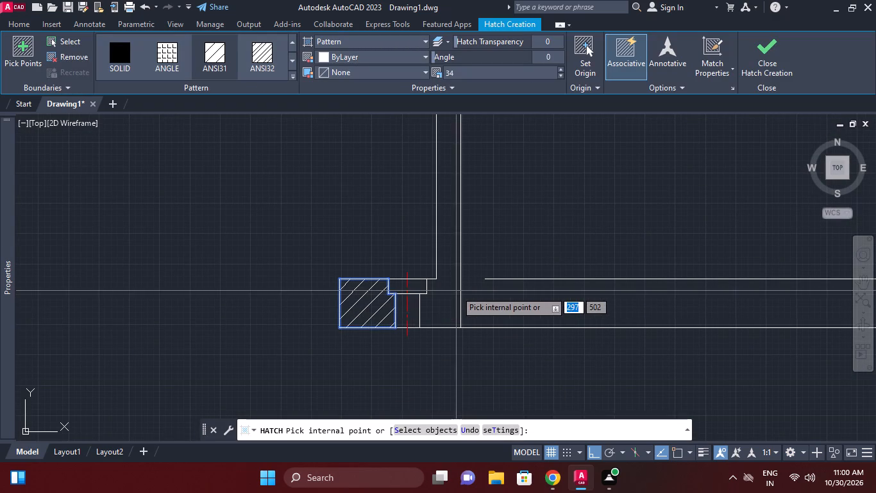
click(451, 290)
middle_drag(503, 221, 491, 350)
scroll(537, 278, down, 1)
right_click(537, 277)
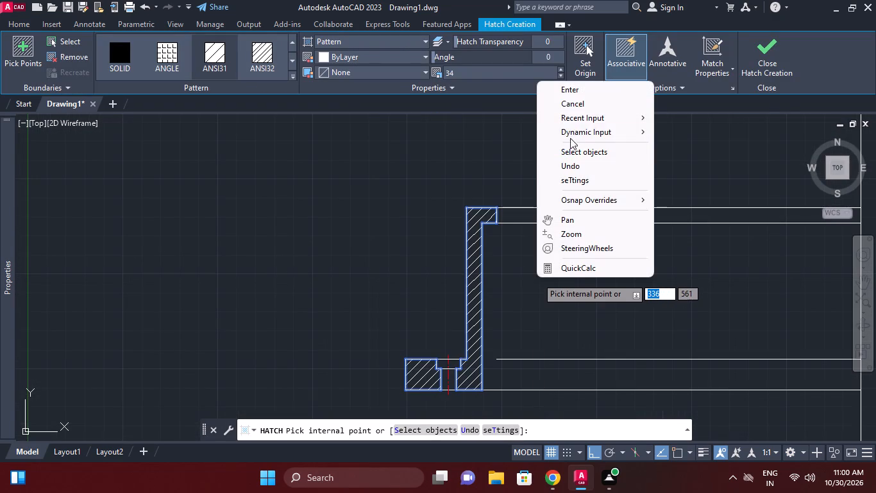
click(587, 103)
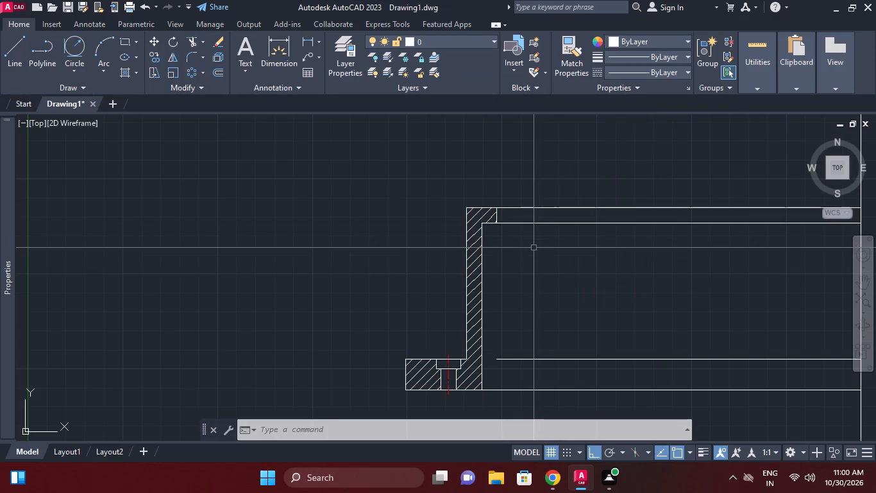
middle_drag(484, 273, 386, 273)
scroll(432, 323, down, 1)
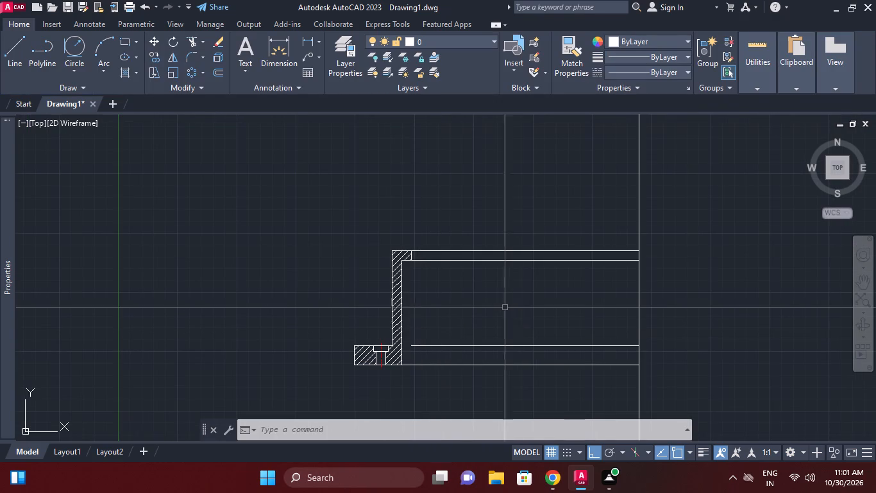
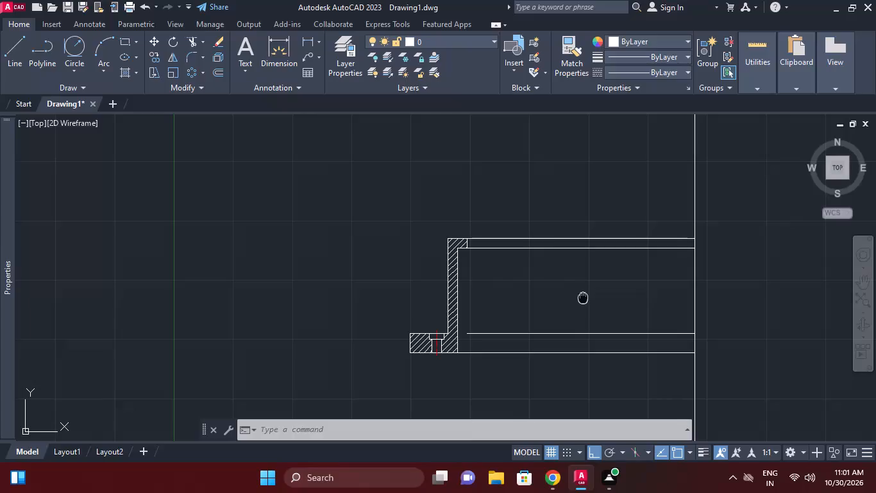
Copy the vertical construction line at the plate's end to the centre of the concentric boss circles in the plan.
middle_drag(647, 331, 648, 306)
middle_drag(684, 322, 670, 231)
scroll(682, 320, down, 1)
middle_drag(716, 297, 714, 261)
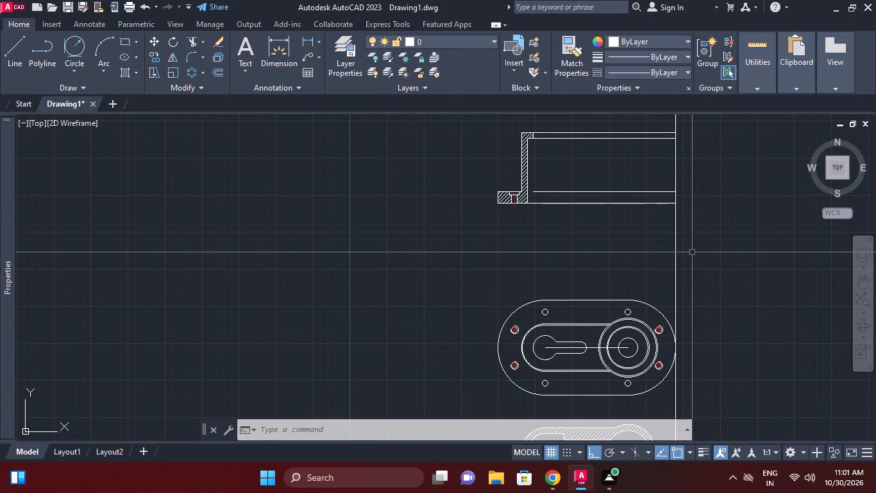
middle_drag(703, 248, 704, 253)
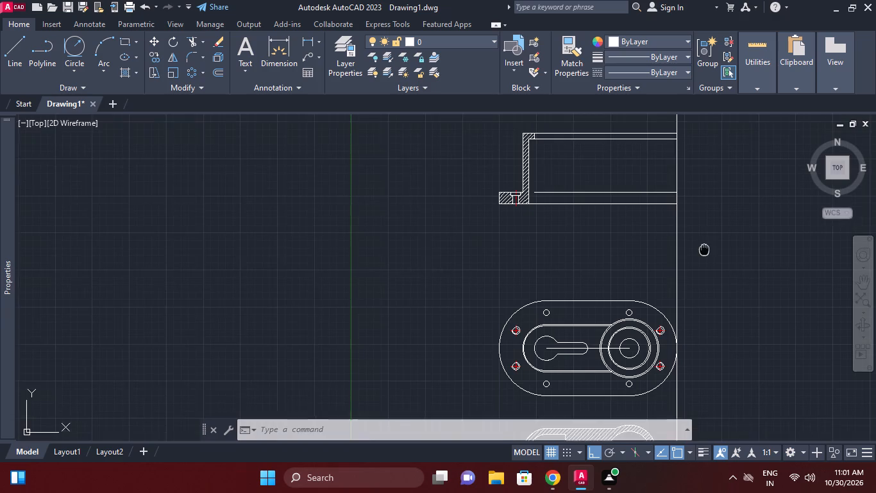
middle_drag(704, 253, 707, 266)
drag(704, 301, 684, 285)
click(587, 249)
right_click(815, 234)
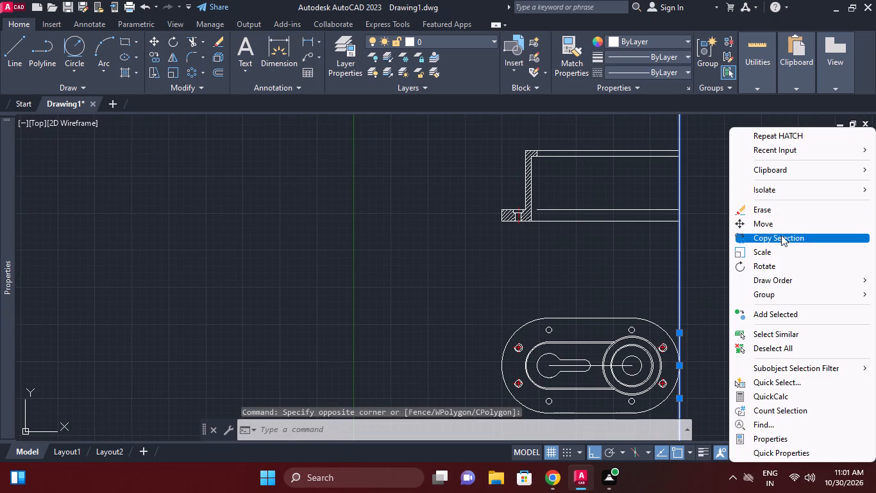
click(780, 236)
click(681, 209)
middle_drag(678, 298, 678, 288)
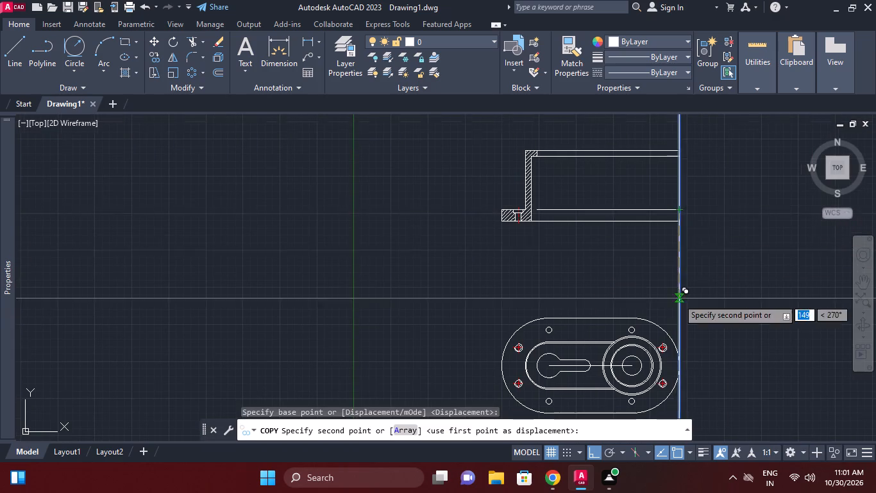
middle_drag(678, 288, 705, 231)
scroll(677, 287, up, 2)
click(631, 315)
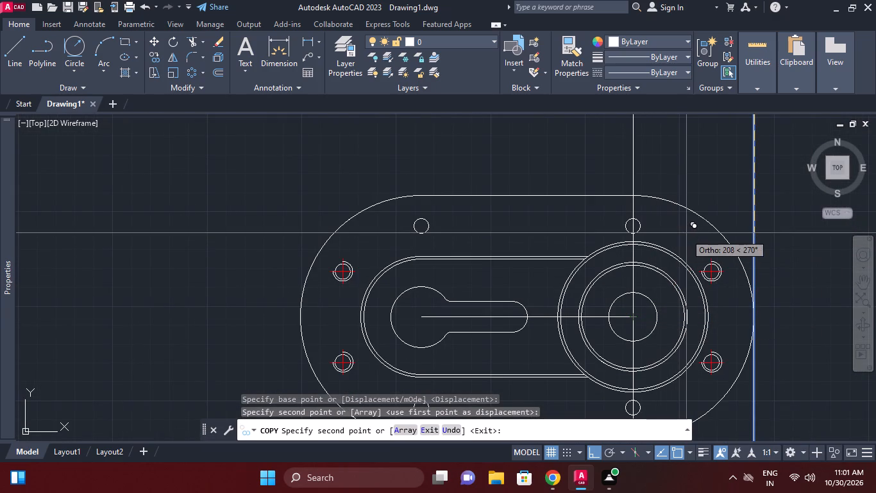
middle_drag(686, 233, 689, 240)
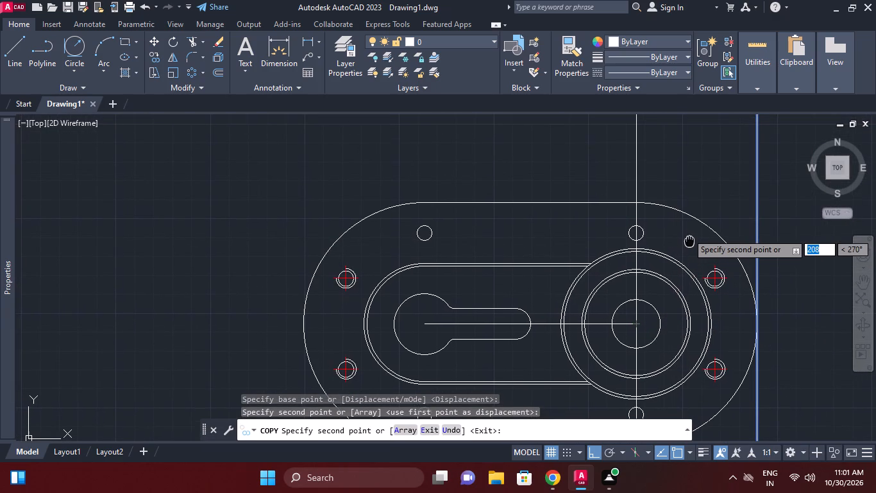
middle_drag(689, 240, 691, 268)
right_click(698, 193)
click(717, 201)
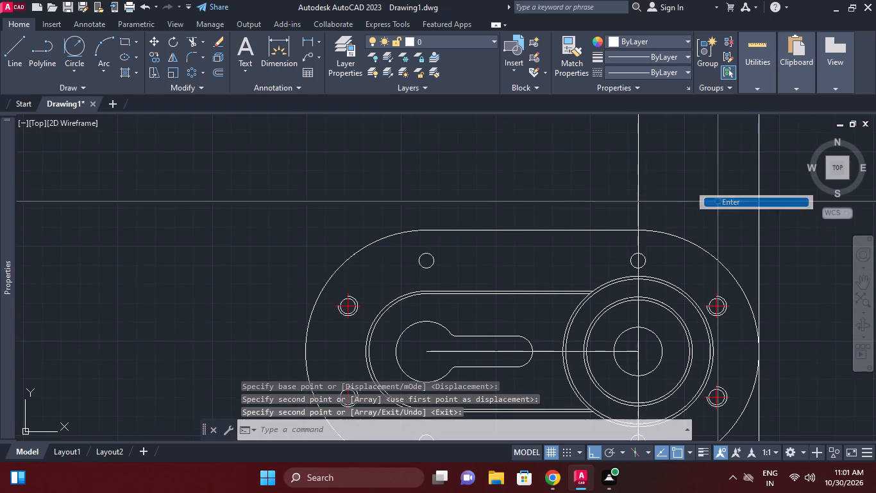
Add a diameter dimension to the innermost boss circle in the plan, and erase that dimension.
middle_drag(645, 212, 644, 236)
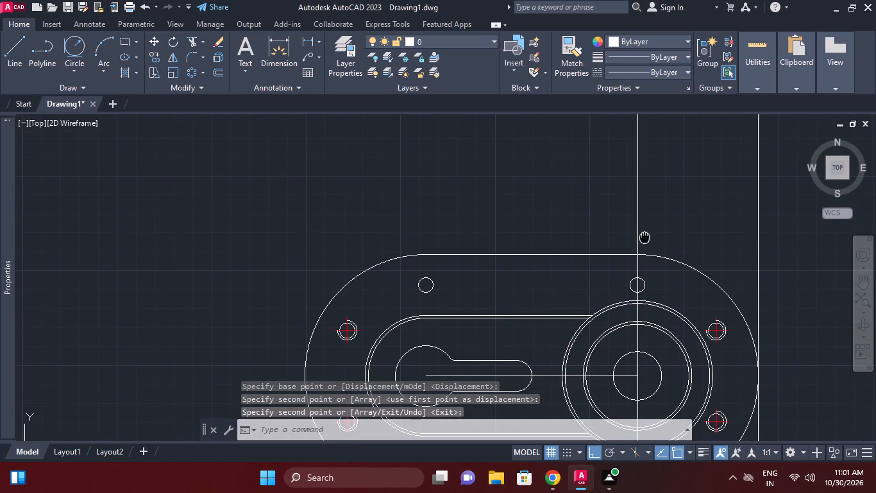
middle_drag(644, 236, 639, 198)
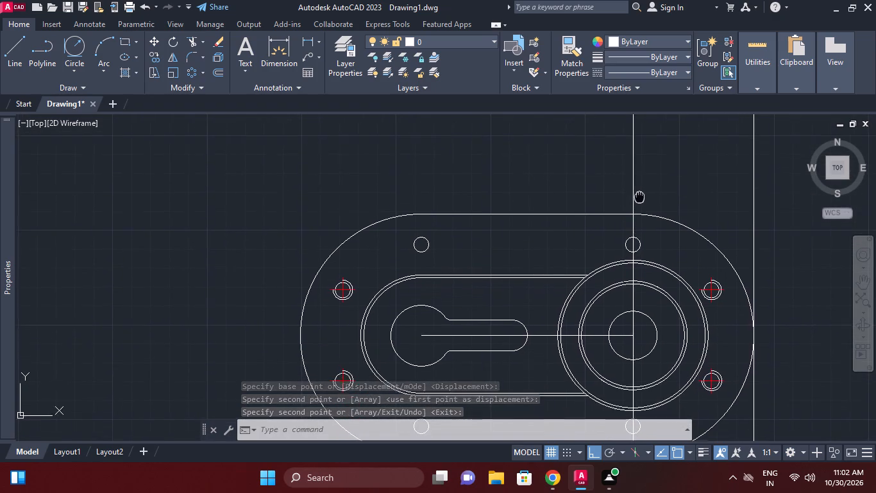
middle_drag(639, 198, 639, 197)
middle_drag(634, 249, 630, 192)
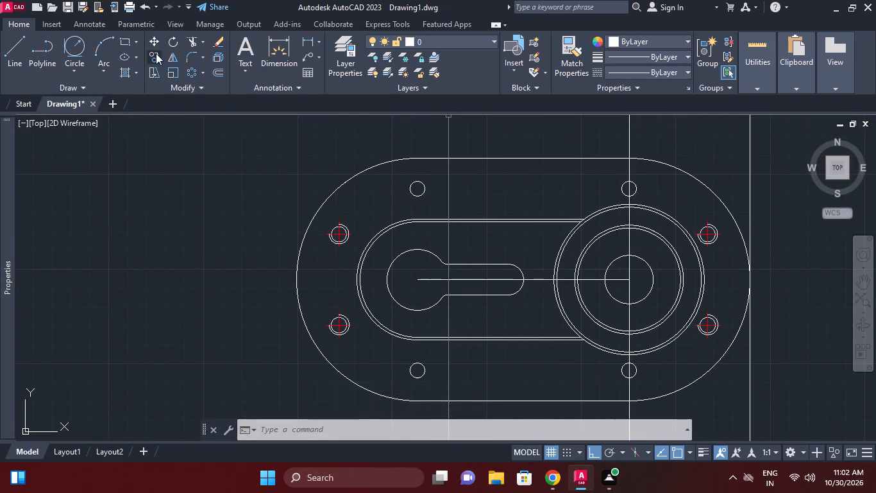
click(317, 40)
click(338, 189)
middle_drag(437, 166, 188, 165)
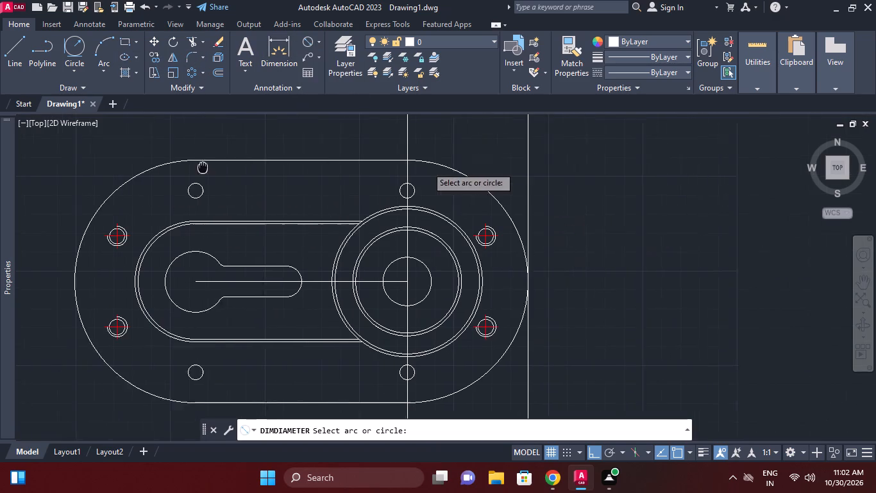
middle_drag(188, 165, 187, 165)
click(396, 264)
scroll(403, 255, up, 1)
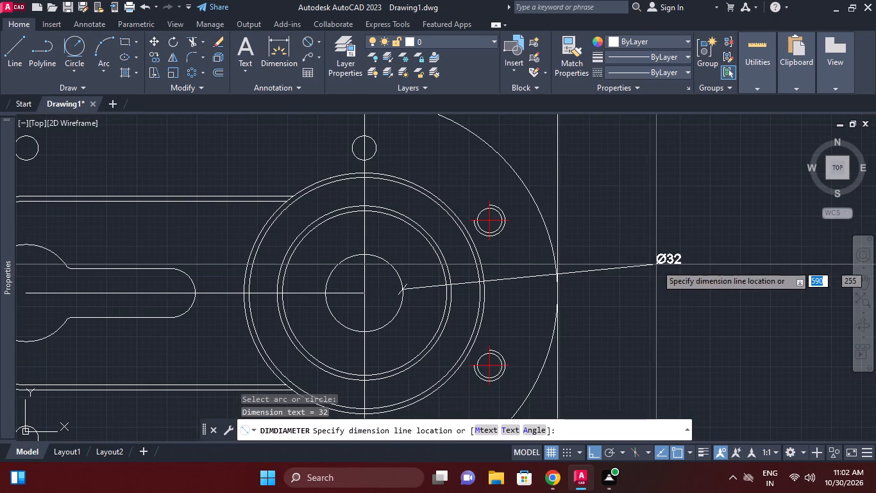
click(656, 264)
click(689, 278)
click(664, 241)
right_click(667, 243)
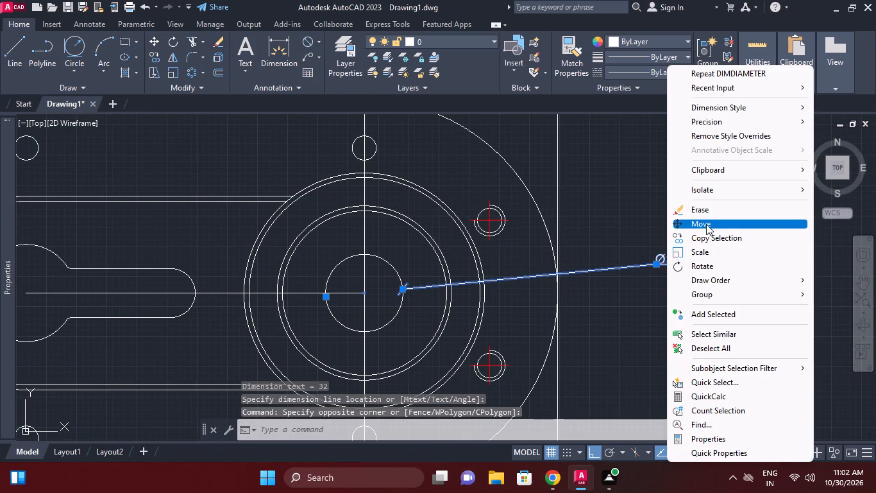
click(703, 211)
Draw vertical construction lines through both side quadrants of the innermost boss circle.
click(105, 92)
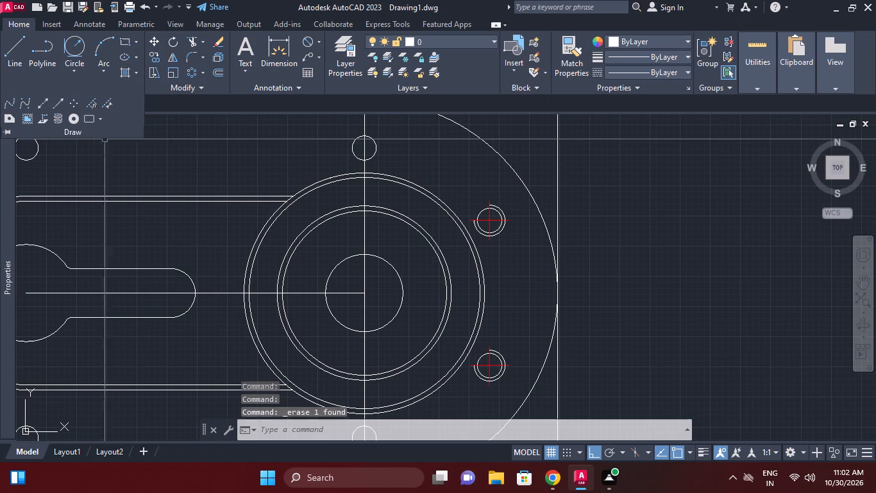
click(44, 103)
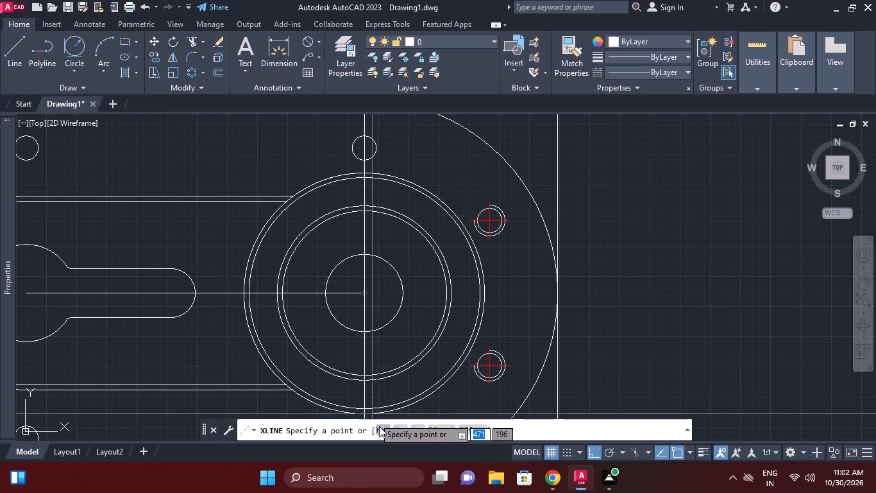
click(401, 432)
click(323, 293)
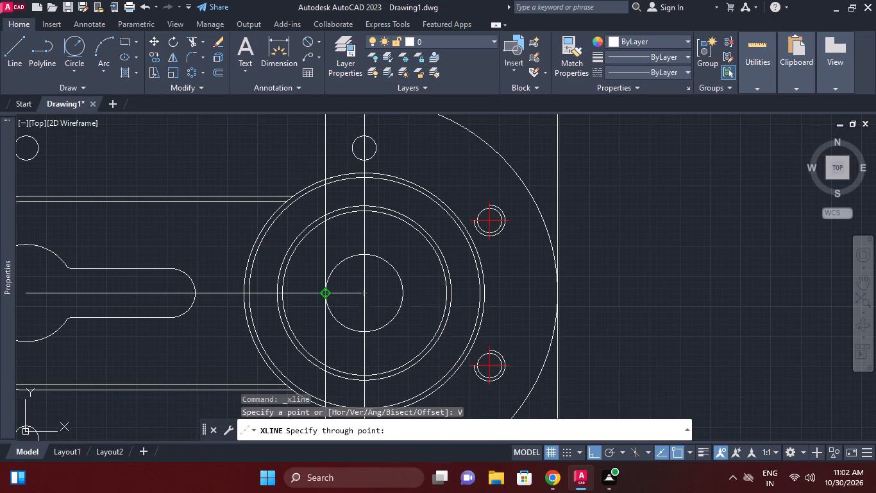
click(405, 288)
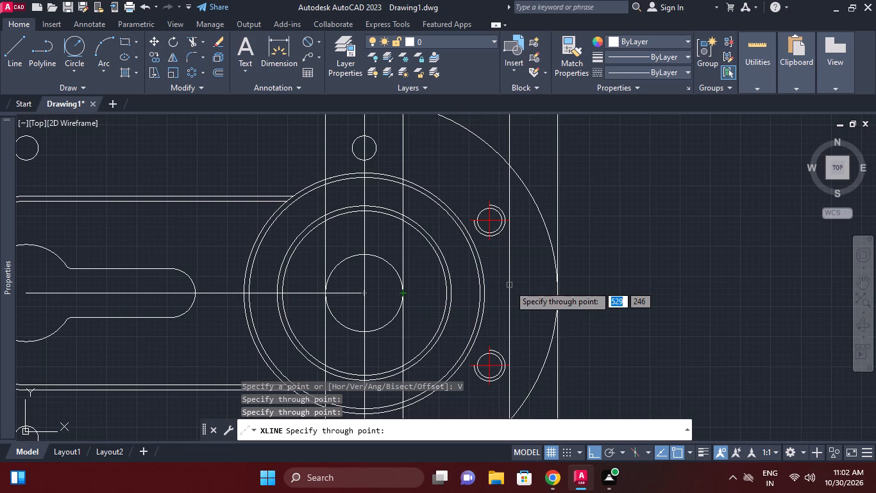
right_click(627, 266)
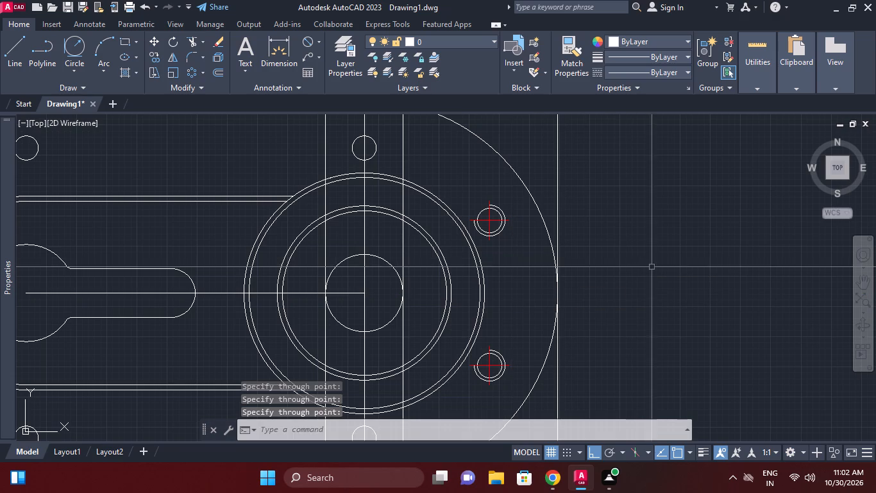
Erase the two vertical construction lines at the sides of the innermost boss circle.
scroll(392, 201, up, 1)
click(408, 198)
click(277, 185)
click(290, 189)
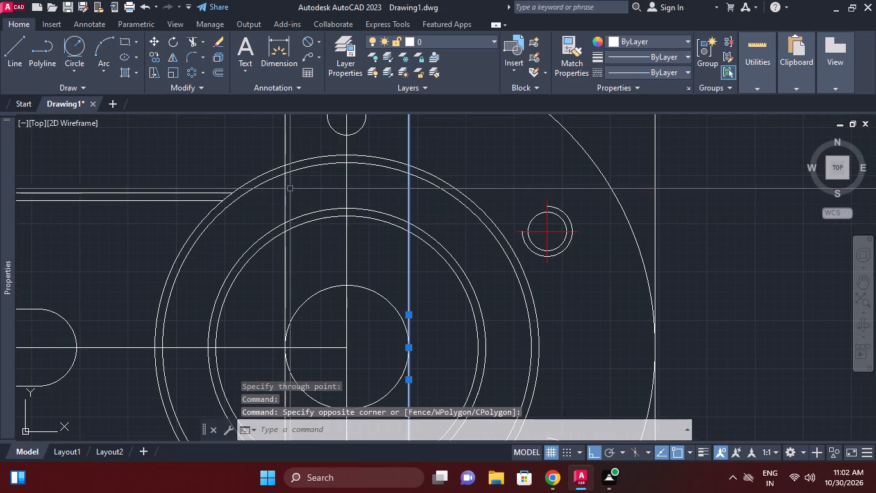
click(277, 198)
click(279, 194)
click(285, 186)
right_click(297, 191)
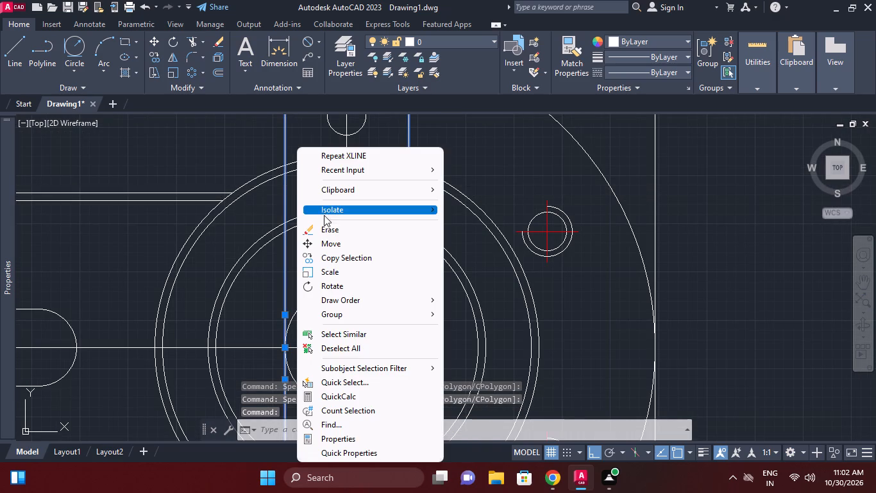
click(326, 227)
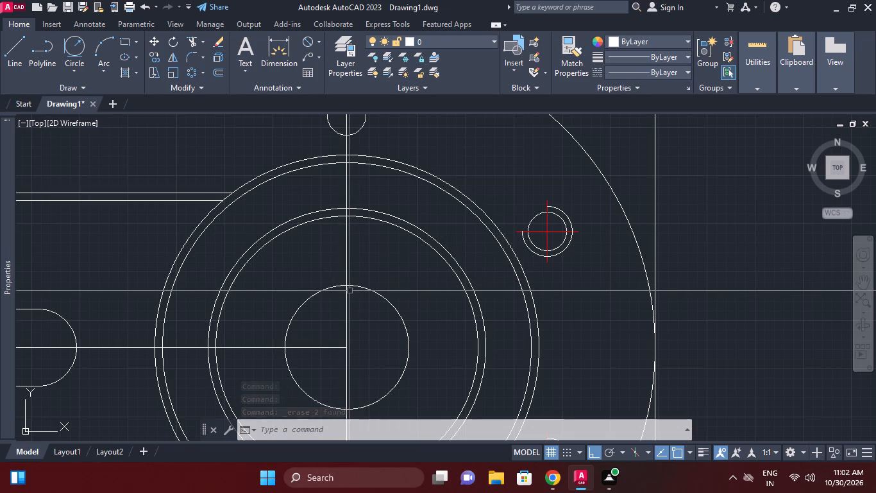
Add a diameter dimension to the outer circle of the middle concentric pair in the boss.
middle_drag(405, 329, 412, 286)
scroll(405, 329, down, 2)
middle_drag(409, 324, 411, 268)
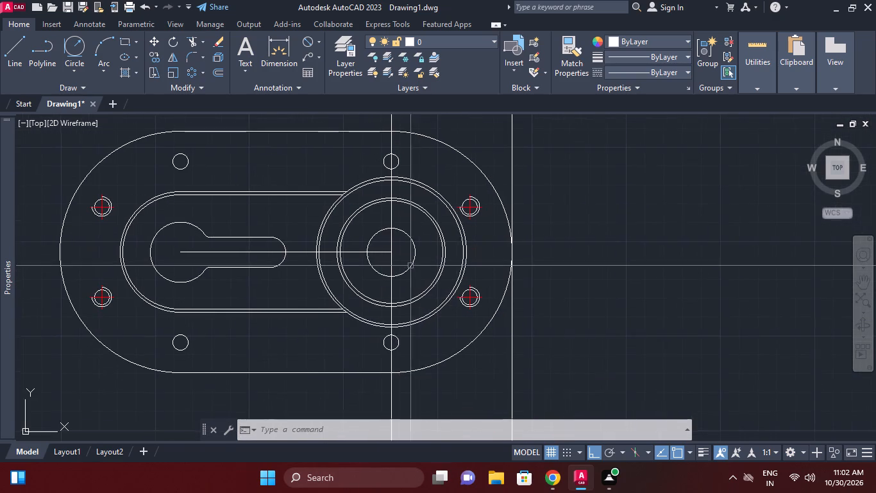
click(308, 40)
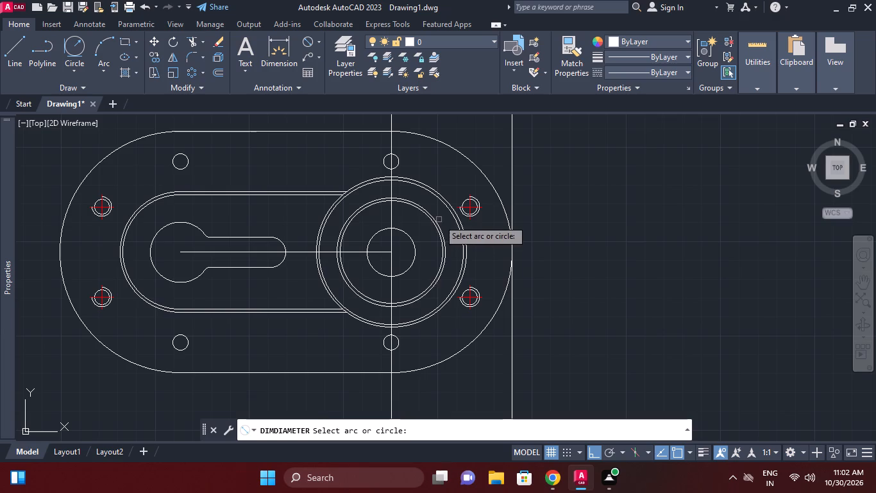
click(437, 220)
right_click(552, 247)
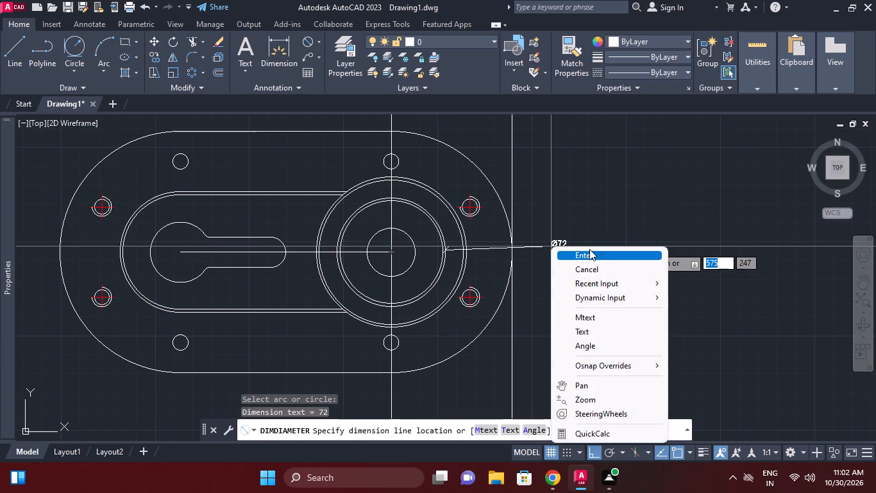
click(589, 250)
Draw vertical construction lines through both side quadrants of the Ø72 boss circle, projecting it into the front view.
right_click(569, 189)
click(596, 214)
click(780, 245)
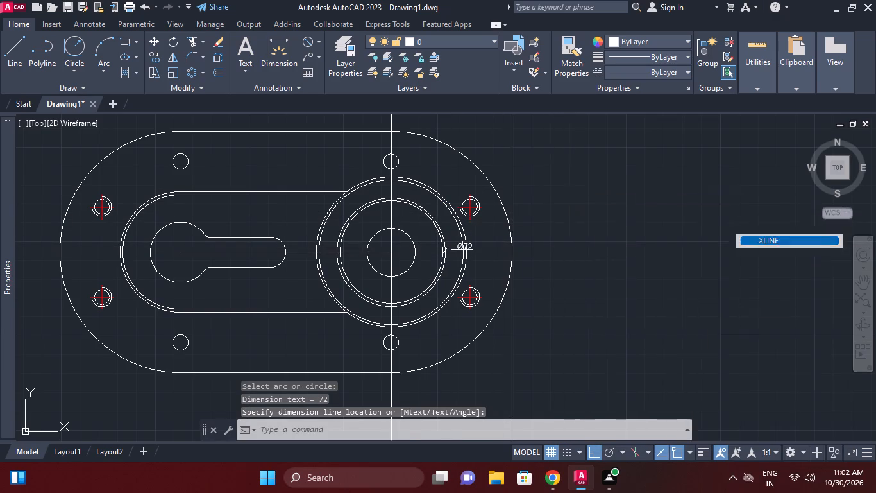
click(404, 428)
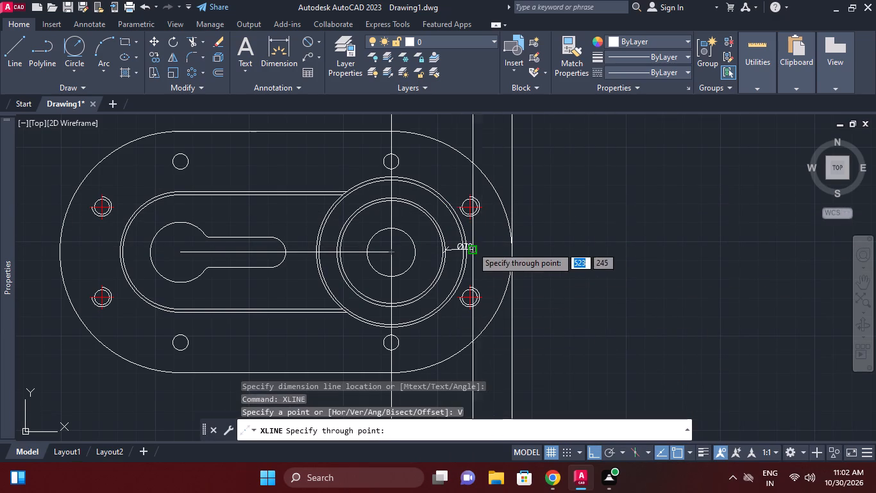
scroll(451, 246, up, 4)
click(426, 268)
scroll(505, 305, down, 3)
middle_drag(505, 306, 573, 304)
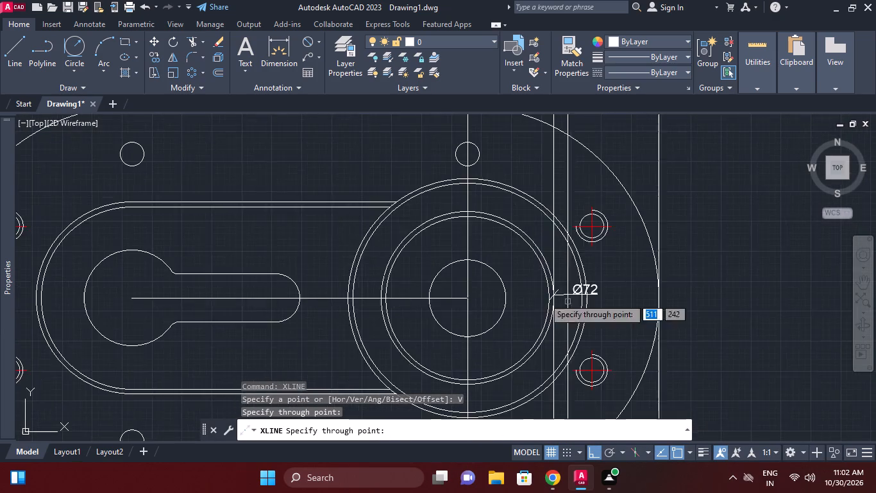
scroll(353, 282, up, 1)
click(394, 308)
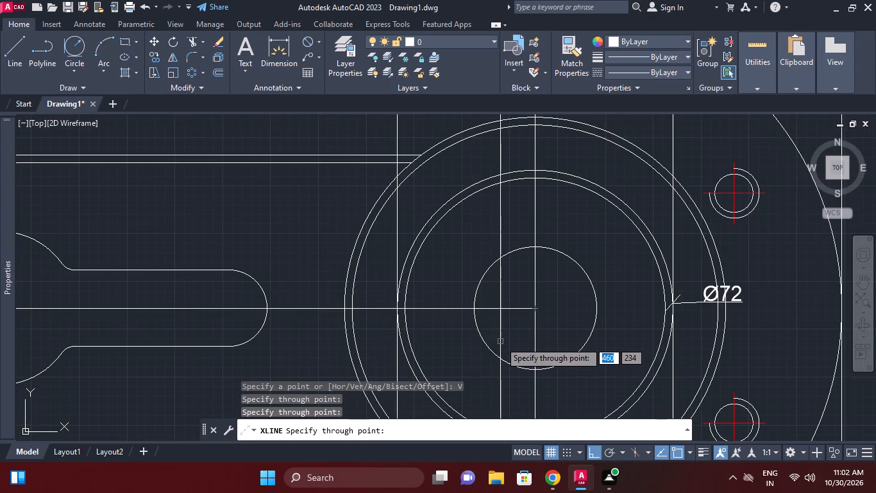
middle_drag(497, 340, 438, 338)
scroll(495, 340, down, 1)
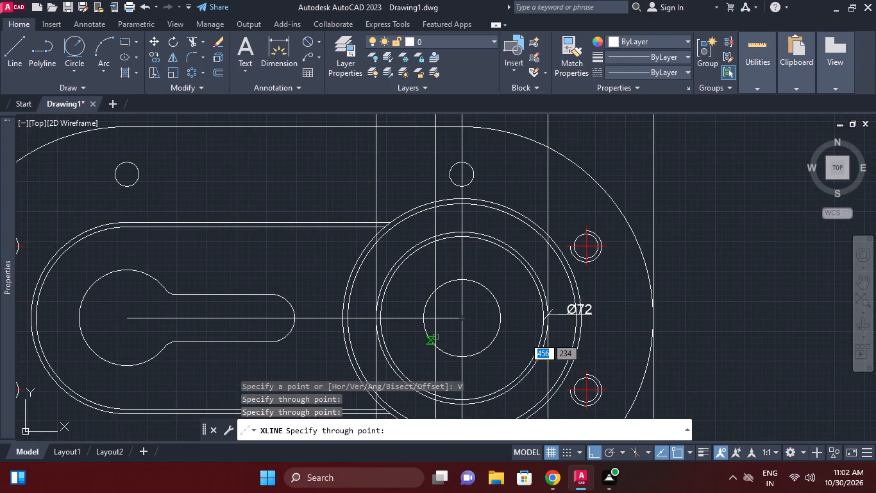
middle_drag(548, 300, 528, 332)
scroll(548, 300, down, 3)
right_click(620, 261)
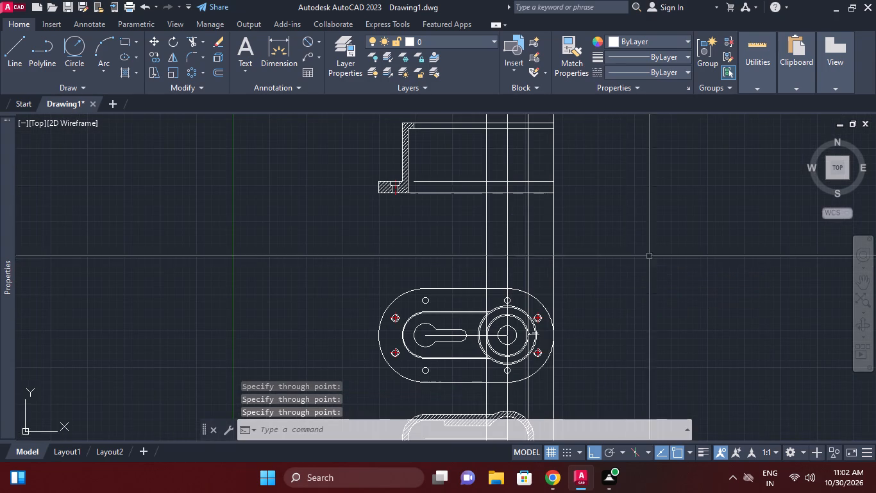
Erase the original vertical construction line tangent to the plate's rounded end.
middle_drag(577, 207, 571, 311)
middle_click(553, 203)
scroll(553, 203, up, 1)
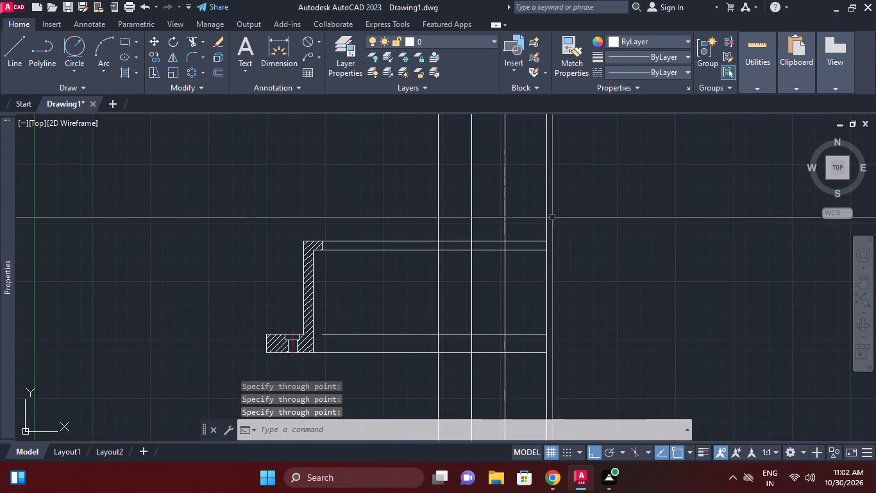
click(548, 204)
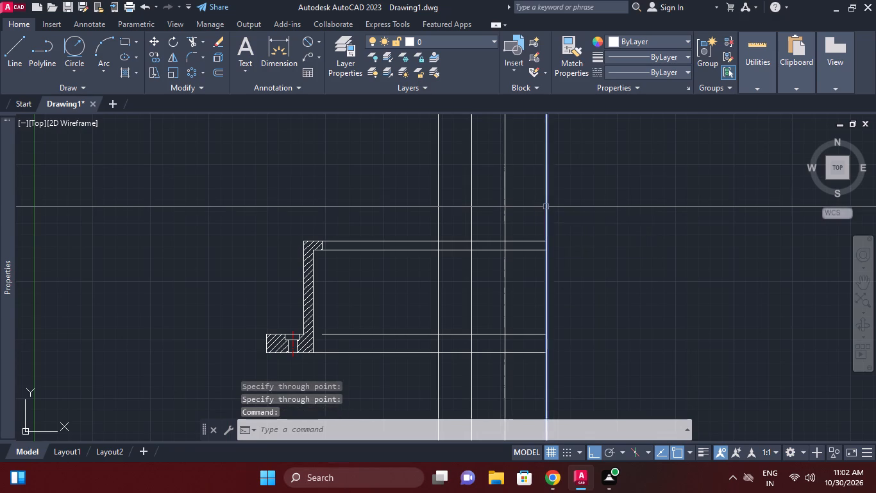
click(544, 212)
right_click(636, 223)
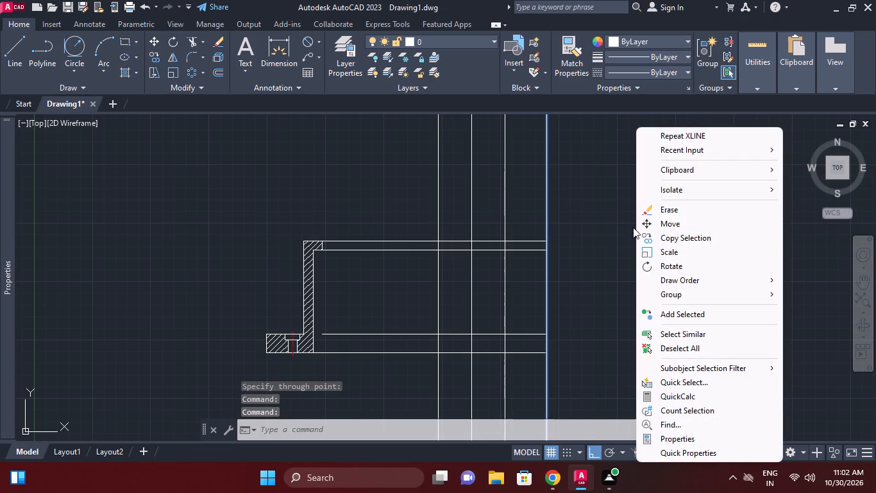
click(671, 211)
Offset the front view's base line upward by 180.
middle_drag(589, 210, 587, 229)
middle_click(587, 229)
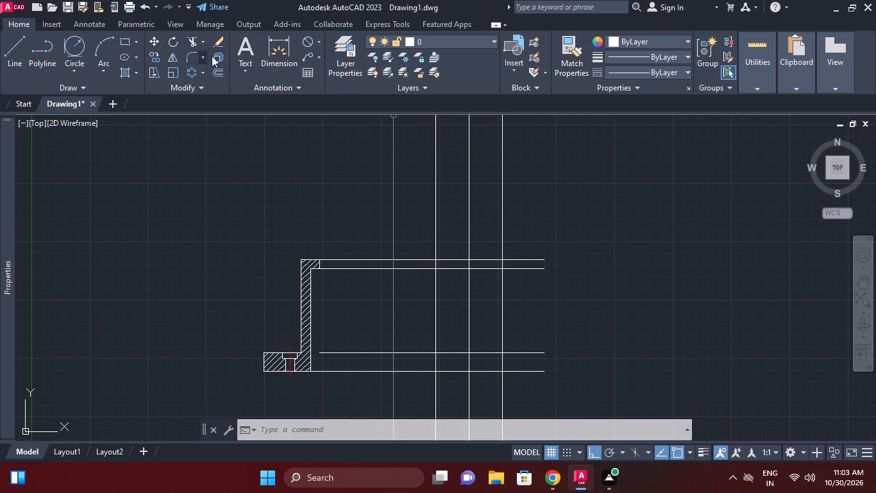
click(220, 73)
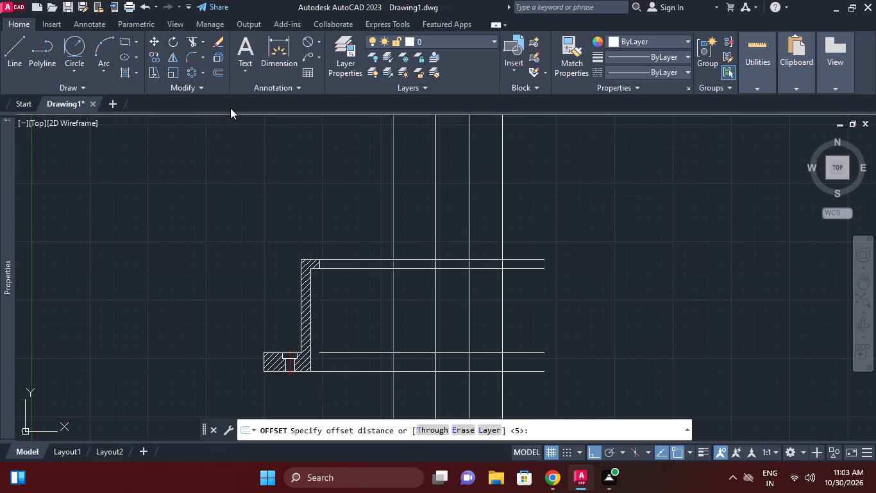
text(180)
key(Return)
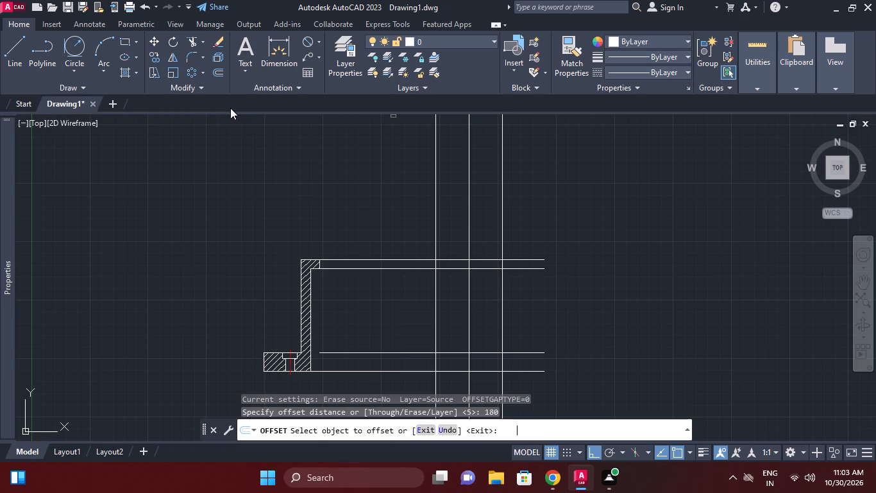
click(521, 374)
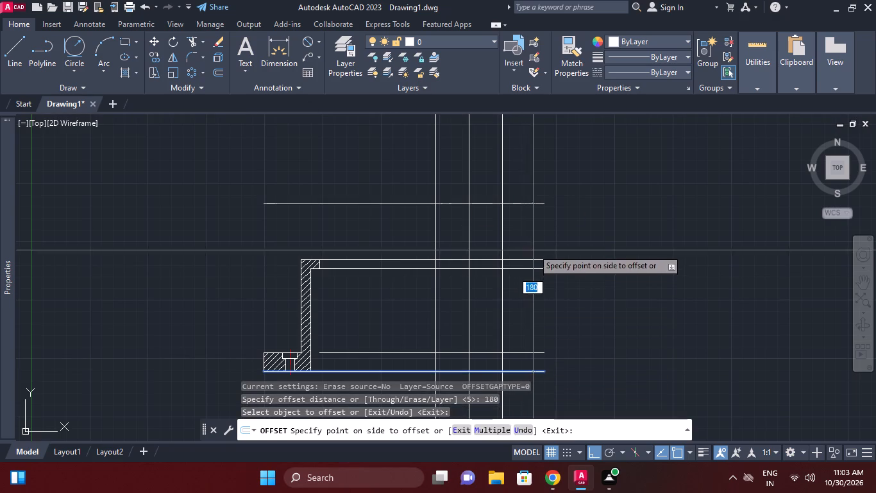
click(533, 246)
right_click(607, 253)
click(655, 261)
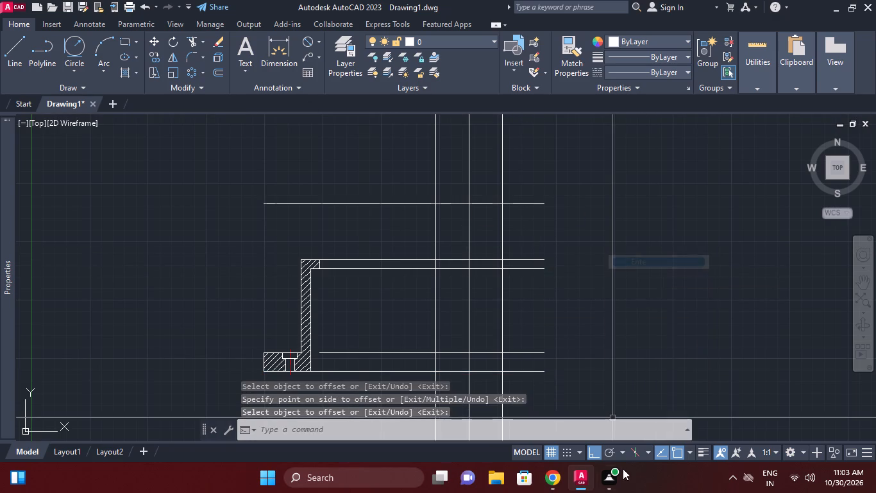
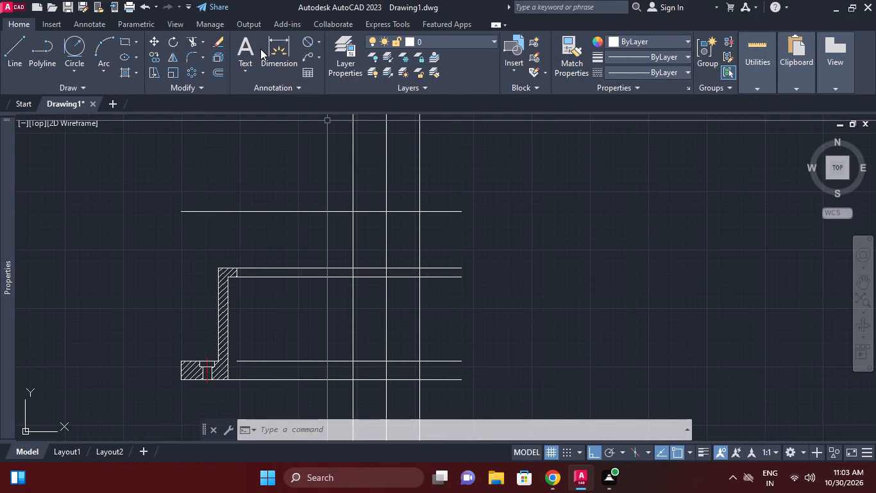
Trim the front view's 180-high top line to the boss width and remove both boss side lines above it.
click(196, 46)
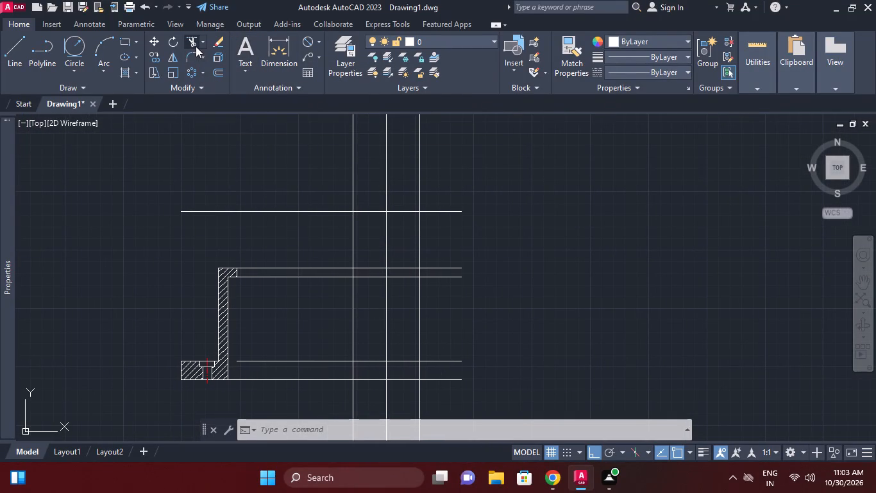
right_click(235, 182)
click(258, 189)
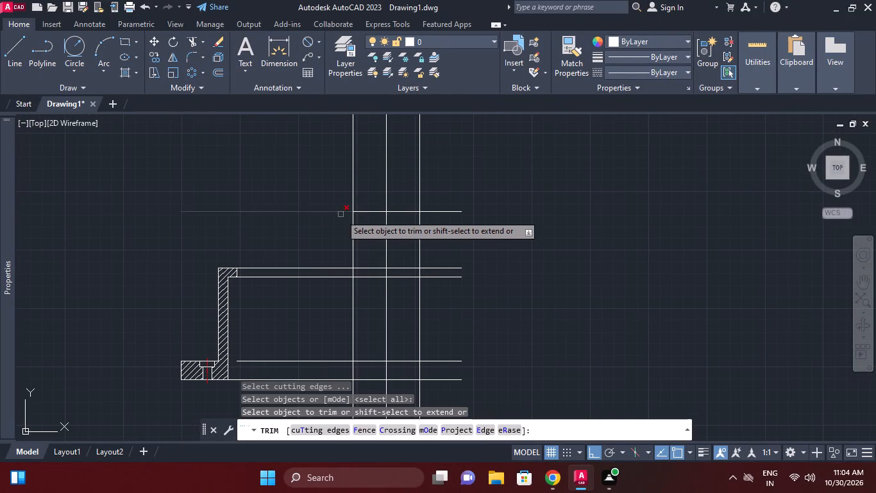
click(341, 214)
click(437, 212)
click(422, 188)
click(366, 184)
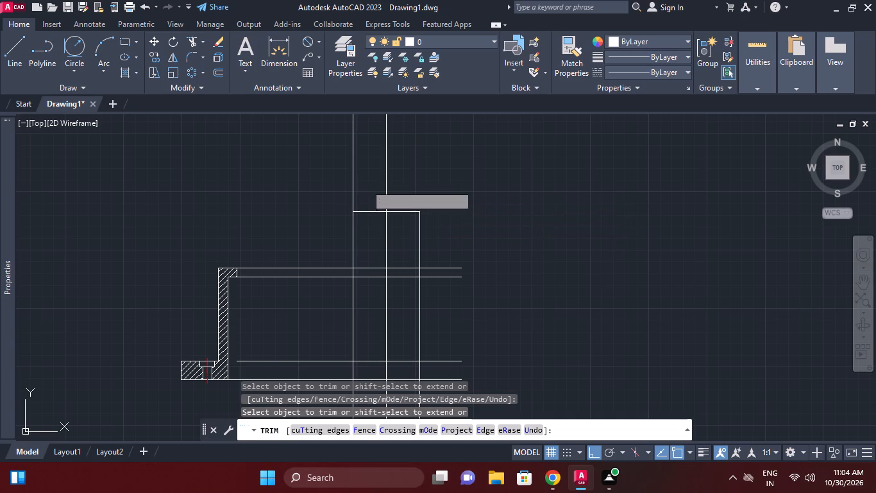
click(327, 174)
right_click(418, 173)
click(466, 184)
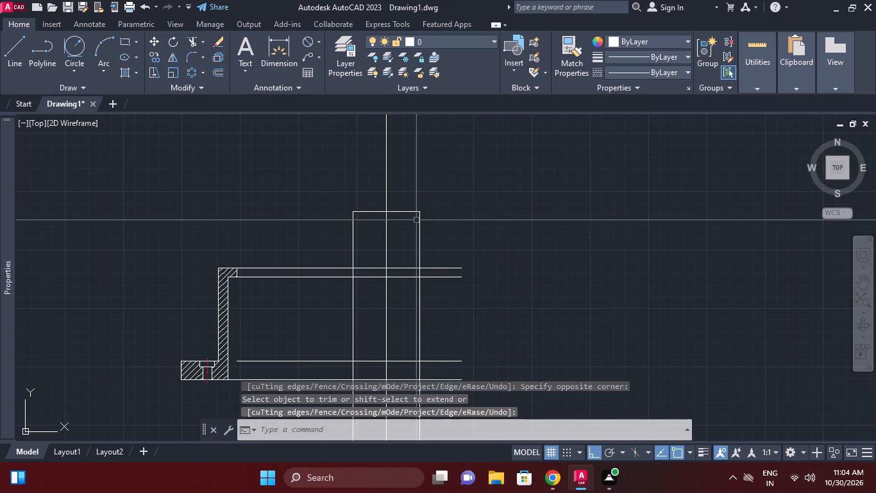
Trim both horizontal flange lines where they cross the boss between its side lines in the front view.
scroll(510, 225, down, 1)
middle_click(510, 225)
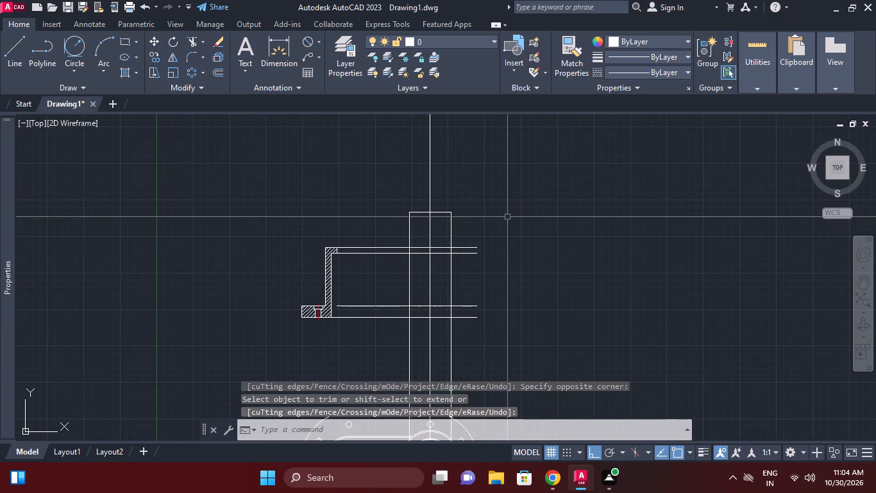
middle_click(502, 216)
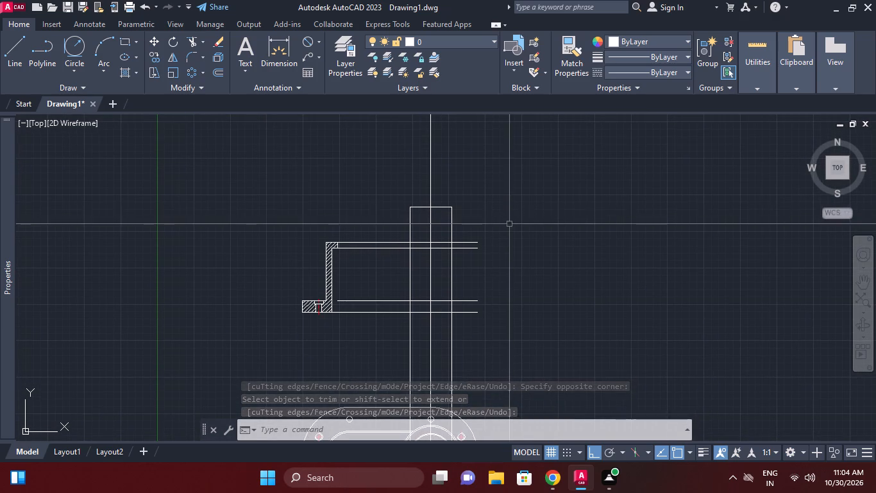
middle_drag(509, 225, 526, 228)
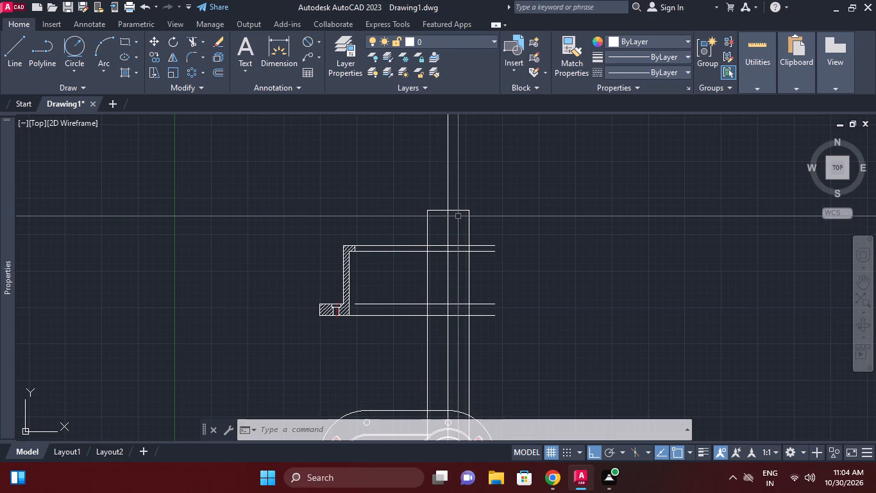
scroll(438, 252, up, 1)
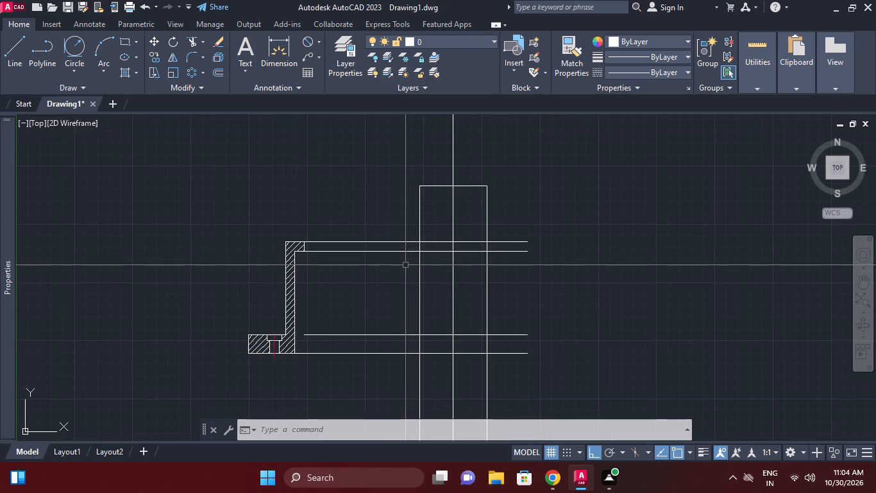
right_click(376, 214)
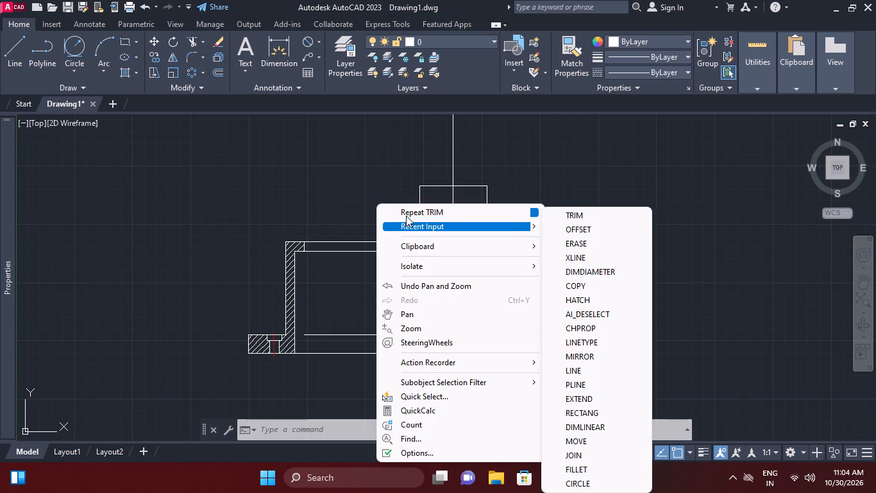
click(406, 216)
right_click(404, 230)
click(430, 237)
scroll(426, 252, up, 2)
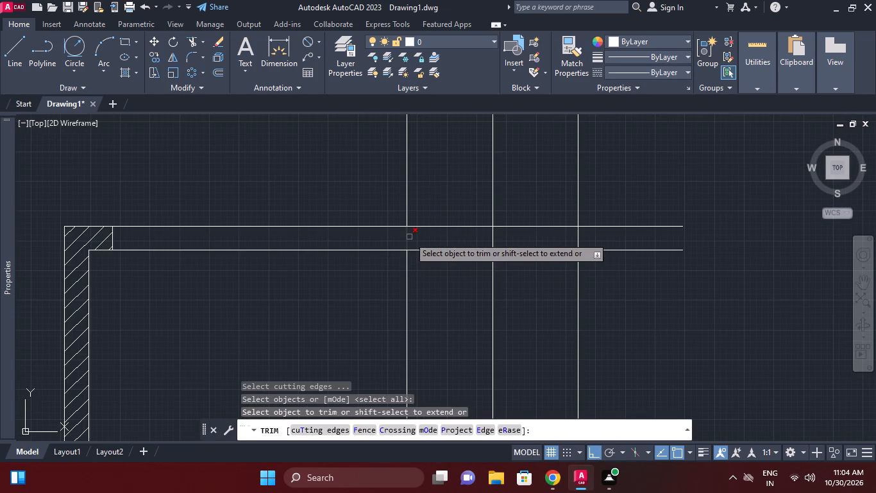
drag(428, 275, 408, 275)
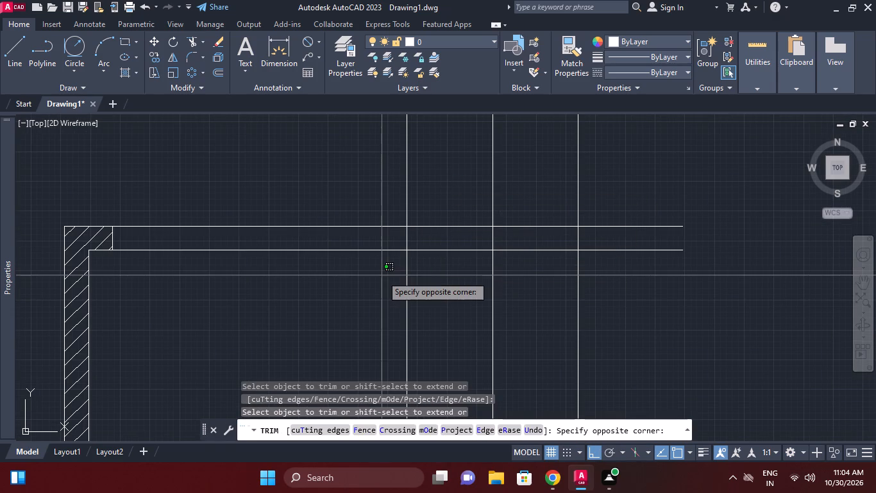
click(382, 275)
click(448, 227)
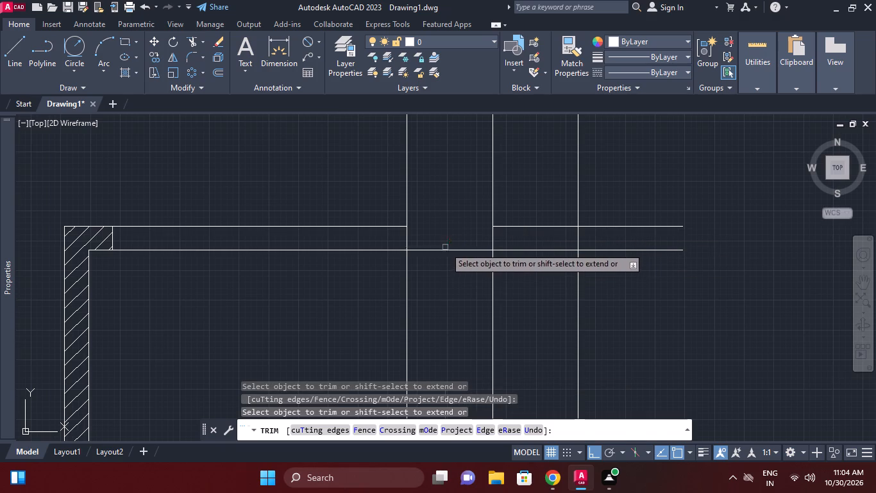
click(445, 247)
click(407, 238)
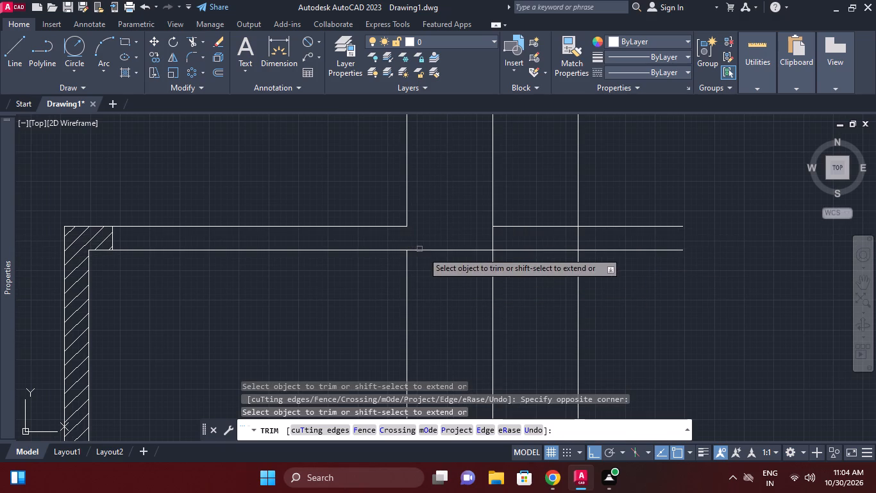
click(432, 258)
click(432, 232)
click(524, 264)
click(524, 243)
scroll(529, 244, down, 2)
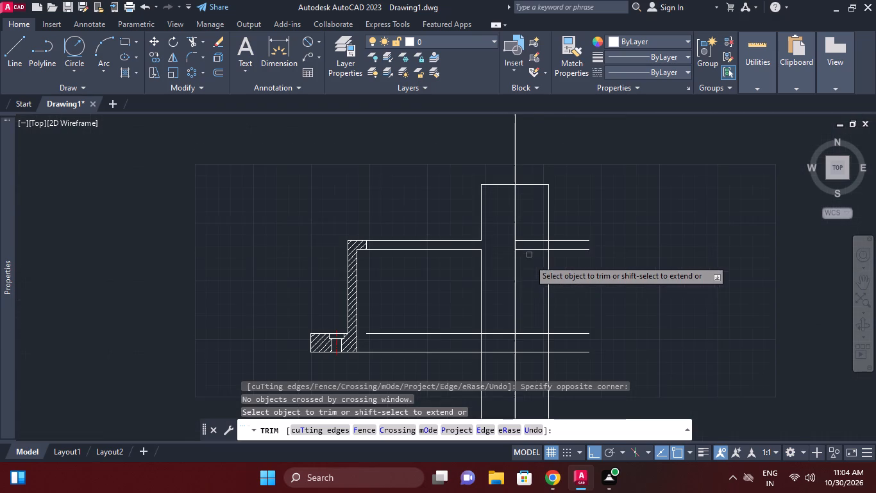
click(530, 255)
click(529, 231)
right_click(611, 220)
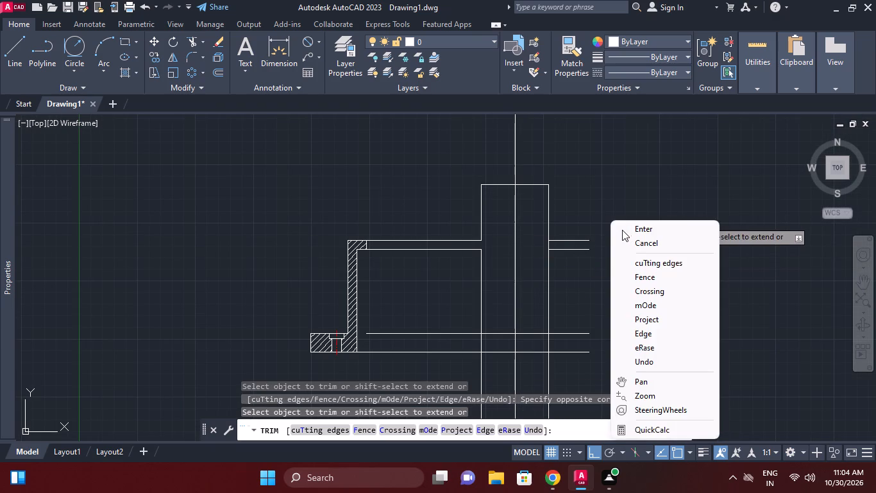
click(626, 231)
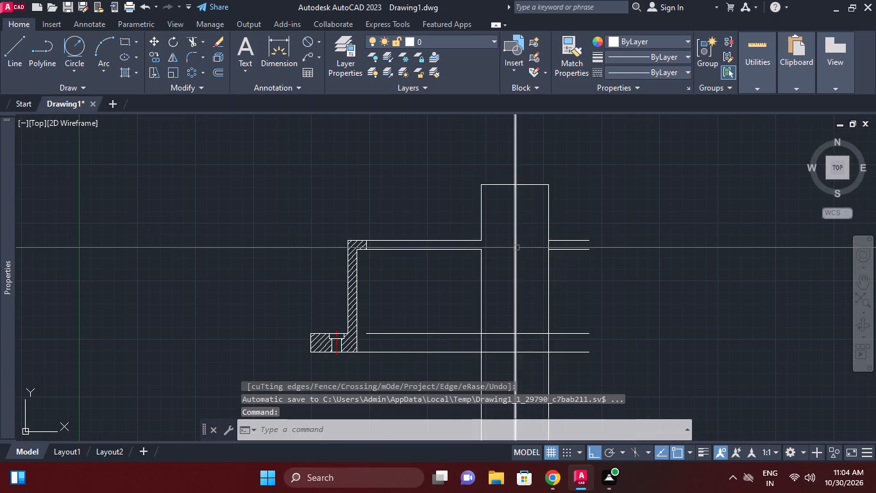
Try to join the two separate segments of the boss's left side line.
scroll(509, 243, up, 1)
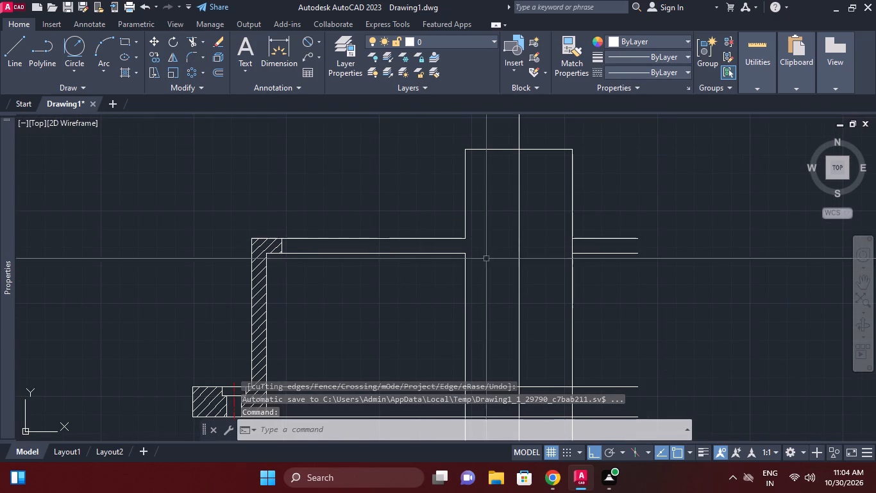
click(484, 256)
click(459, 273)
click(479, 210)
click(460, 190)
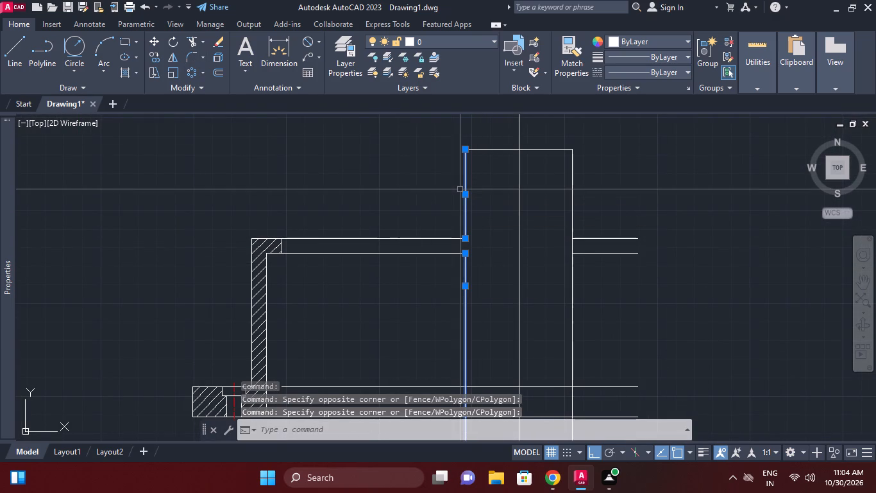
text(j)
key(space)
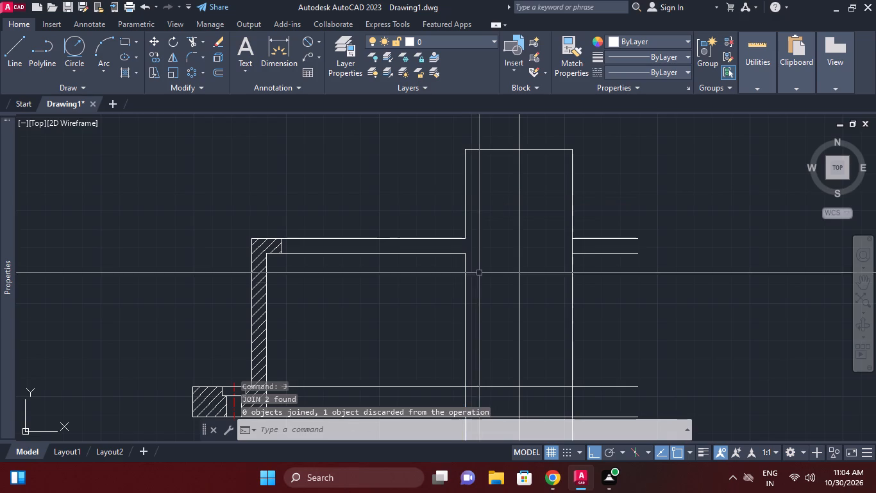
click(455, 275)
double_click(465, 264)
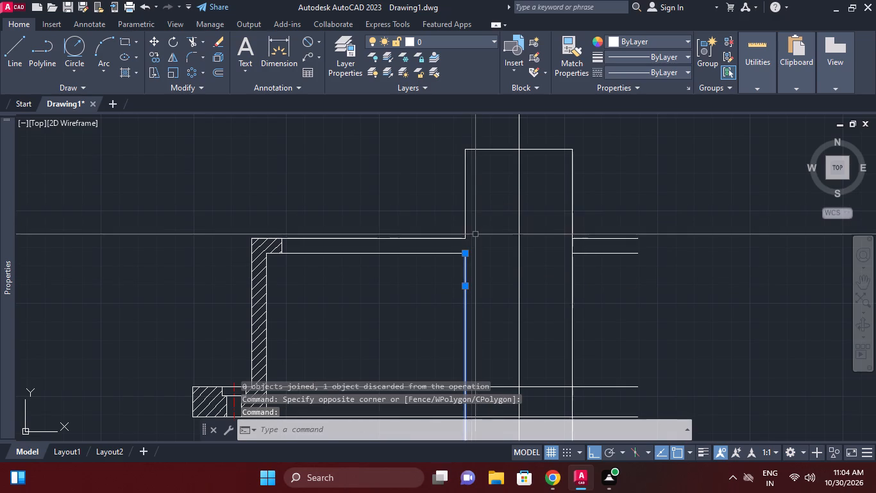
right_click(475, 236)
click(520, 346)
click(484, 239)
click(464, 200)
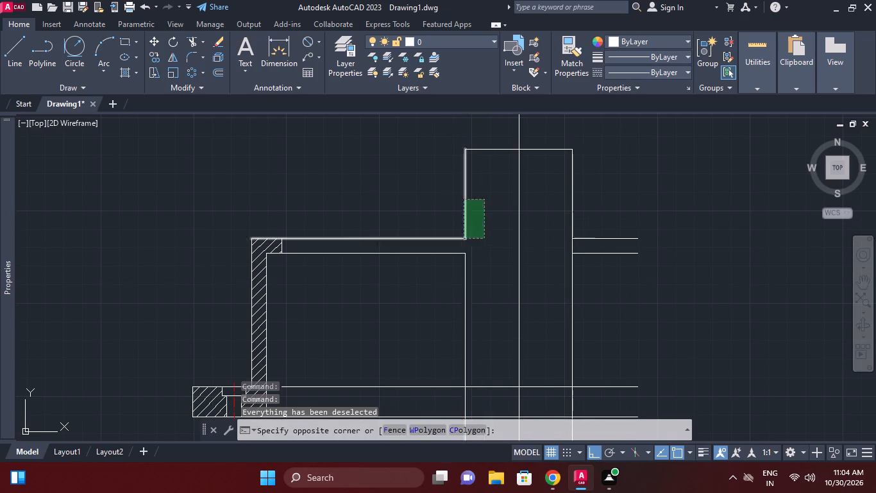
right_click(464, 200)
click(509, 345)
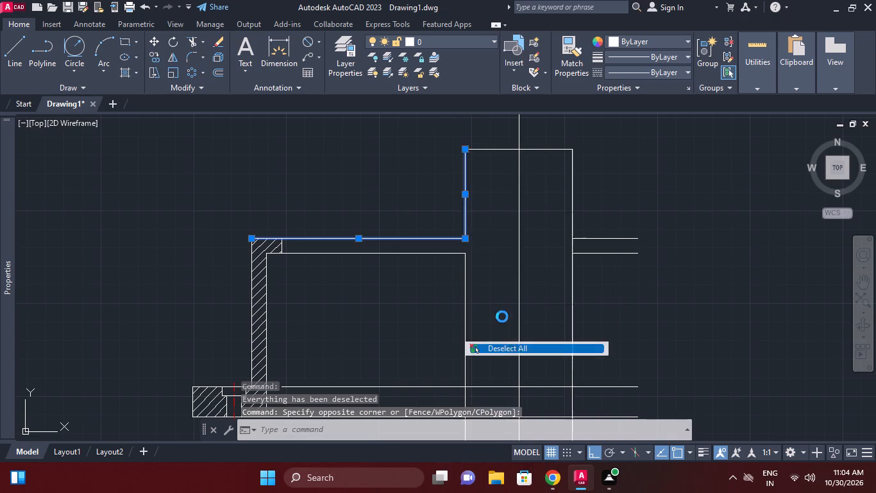
Erase the boss's left side segment above the flange in the front view.
click(481, 198)
click(455, 185)
right_click(455, 185)
click(483, 210)
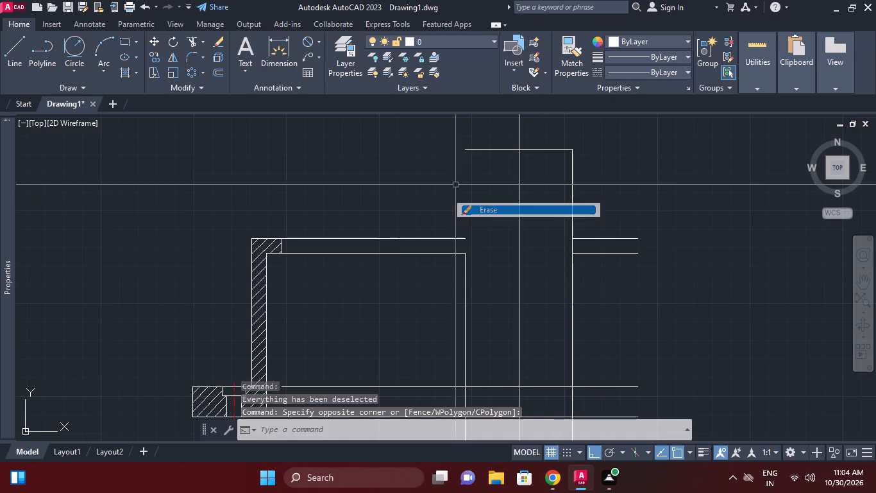
Draw a vertical line from the flange's lower line up to the left end of the boss's top edge.
click(23, 48)
click(465, 254)
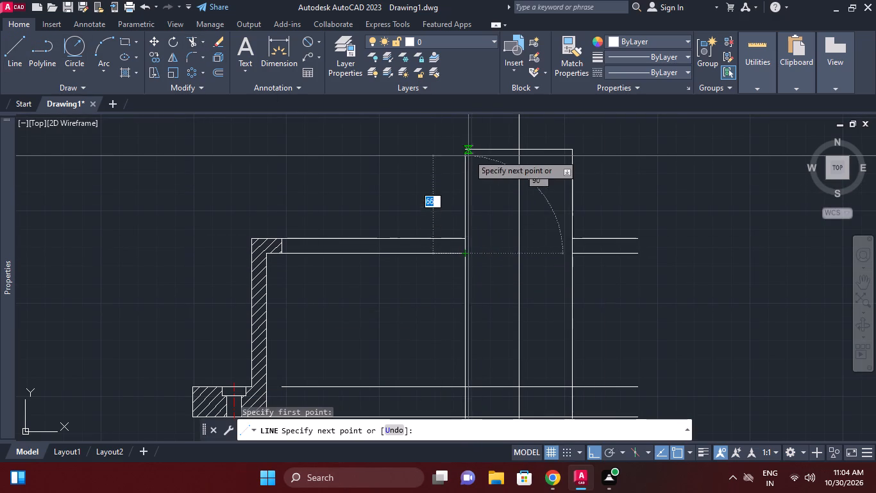
click(467, 150)
right_click(506, 202)
click(530, 214)
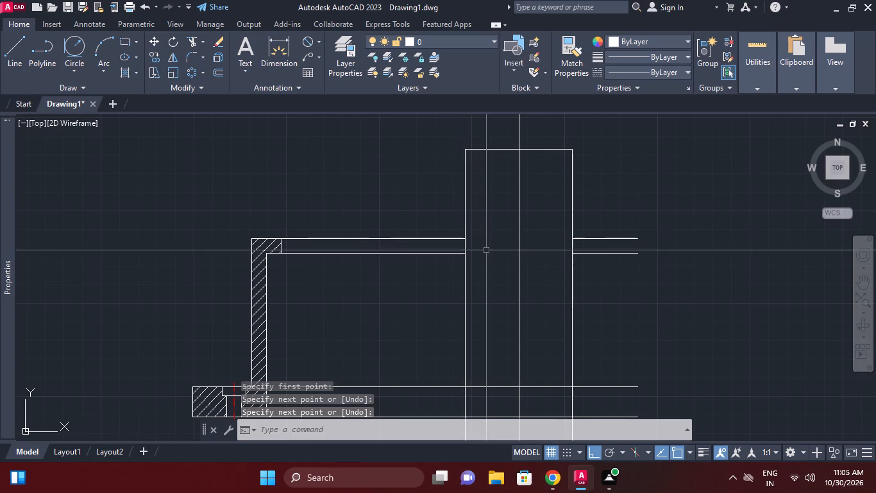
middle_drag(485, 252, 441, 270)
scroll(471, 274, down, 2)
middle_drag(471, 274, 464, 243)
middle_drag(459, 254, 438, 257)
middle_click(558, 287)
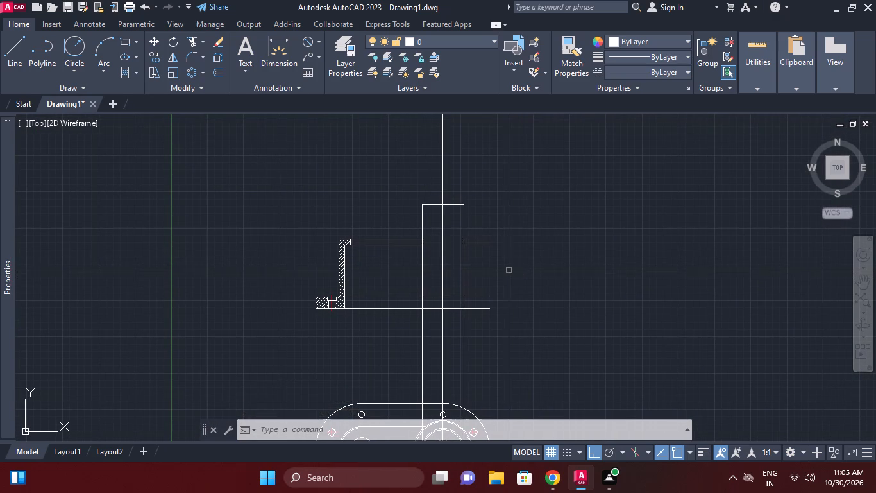
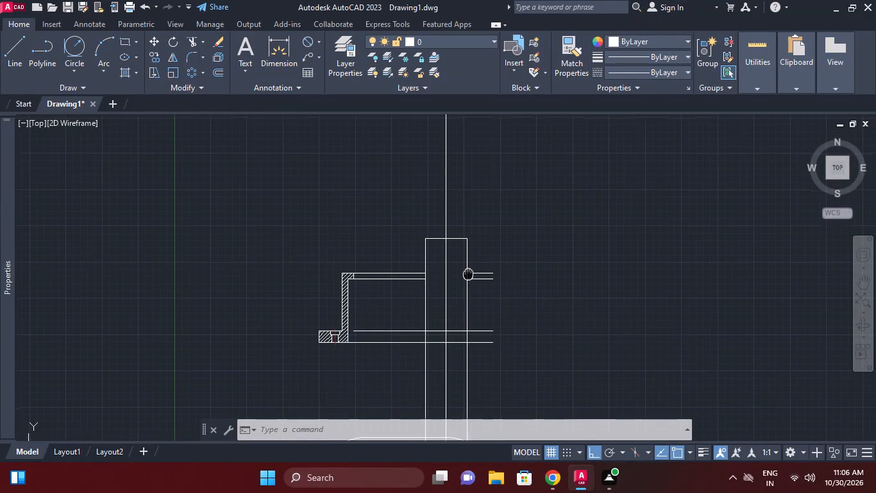
Erase the two short flange line pieces extending beyond the boss's right side in the front view.
scroll(467, 280, up, 1)
click(518, 292)
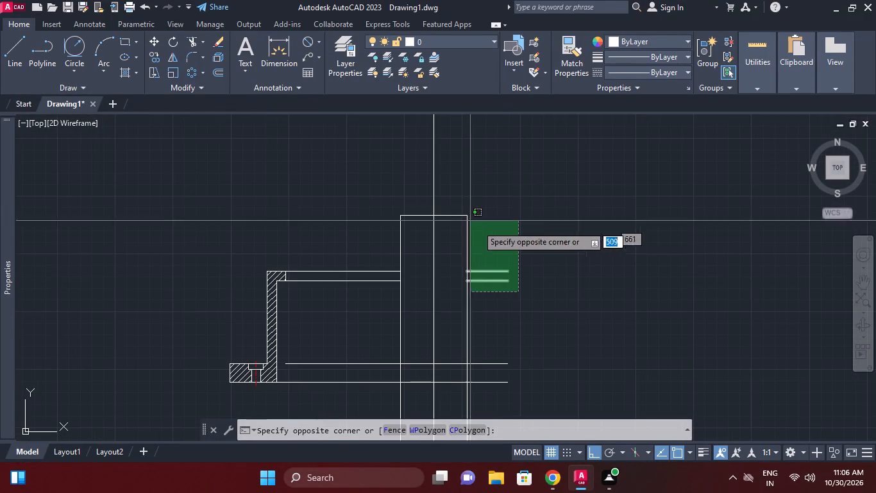
click(489, 225)
right_click(489, 224)
click(539, 228)
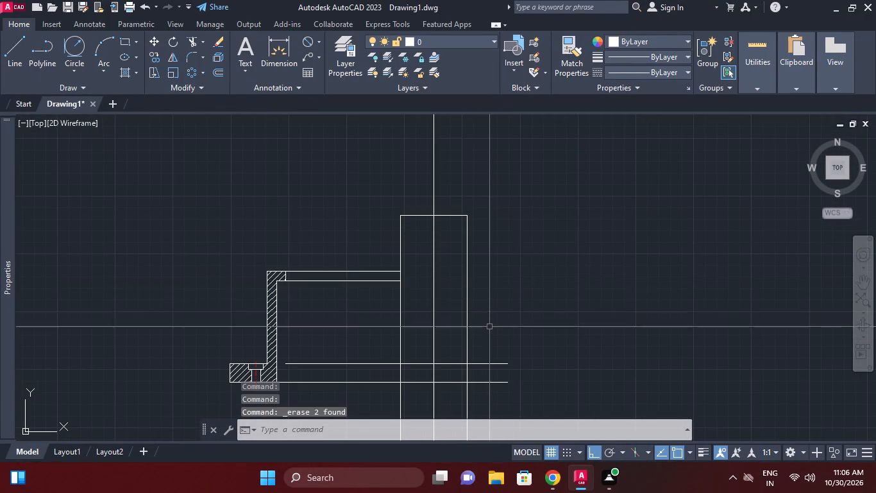
Offset the base plate's bottom line upward by 10 in the front view.
middle_drag(491, 340, 509, 270)
middle_click(509, 335)
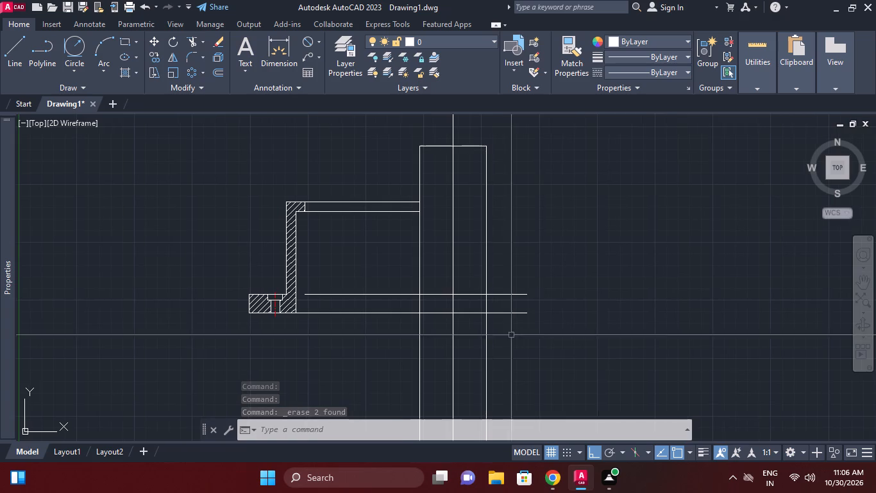
click(223, 75)
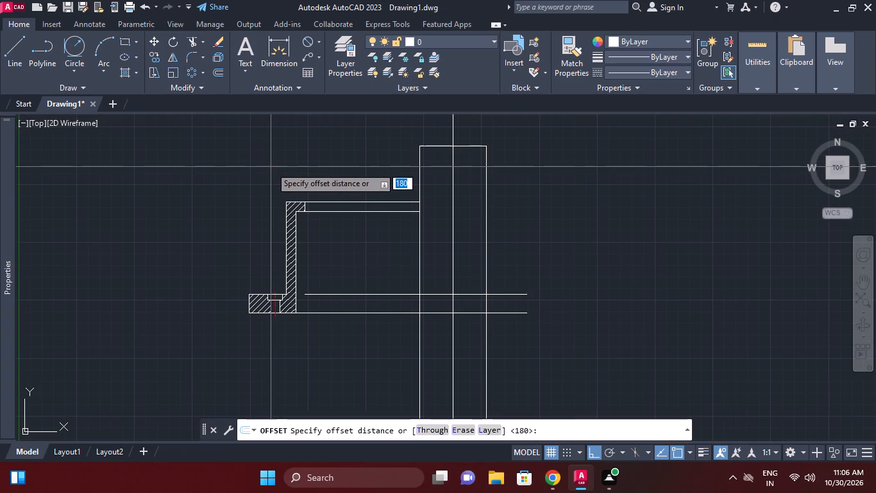
text(10)
key(Return)
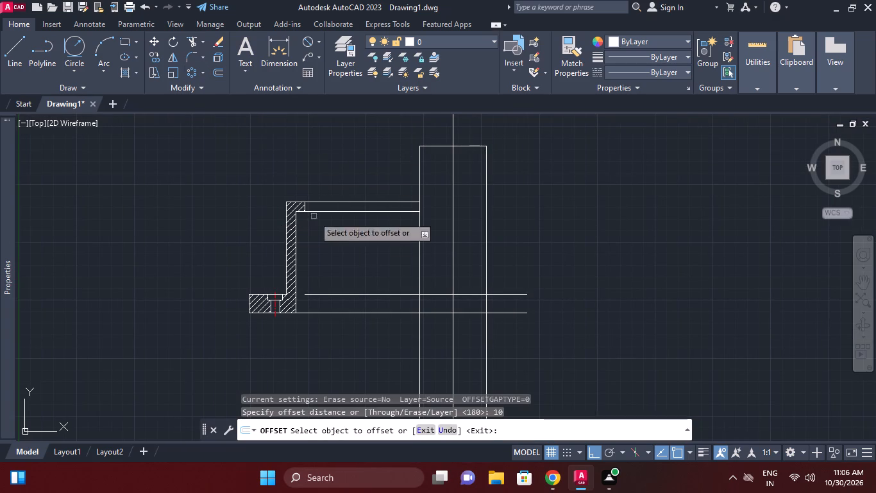
click(517, 314)
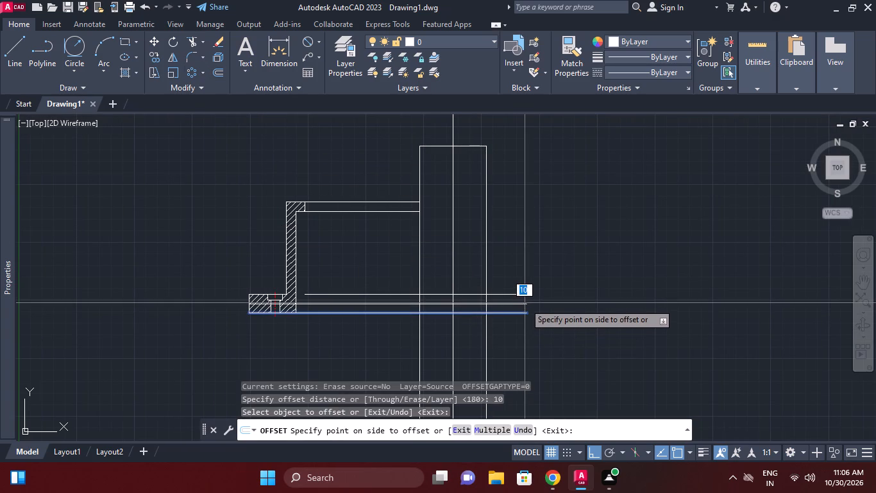
click(529, 297)
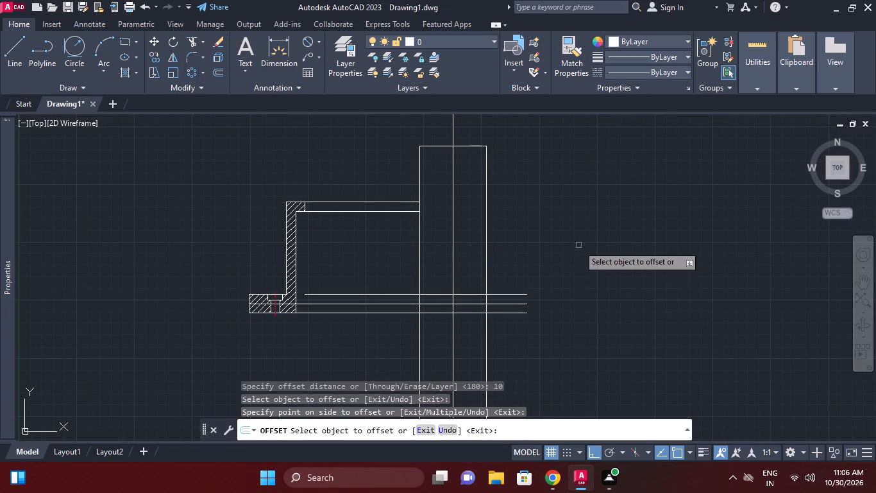
right_click(555, 264)
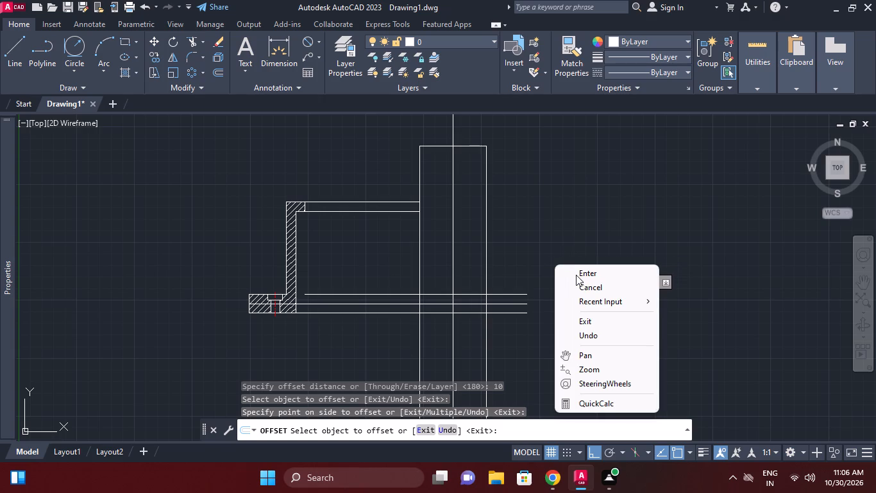
click(576, 275)
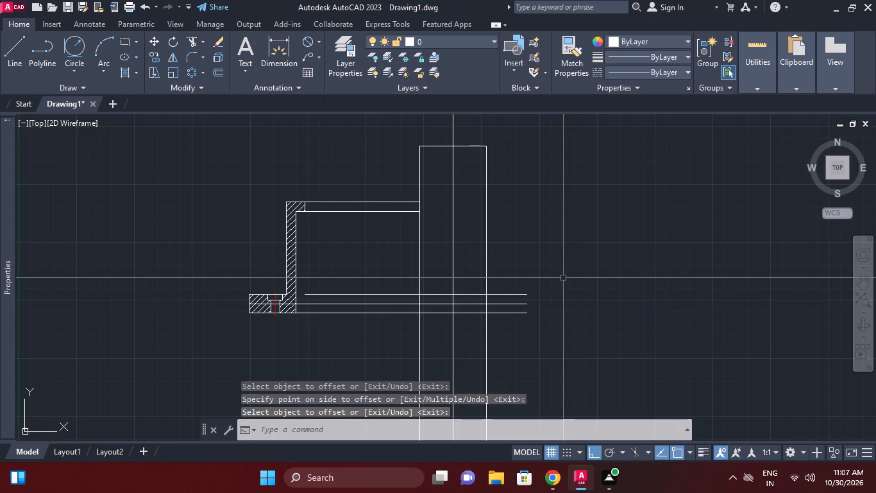
Draw a short vertical line from the base's bottom line up to the offset line, just inside the boss's right side line.
scroll(489, 306, up, 1)
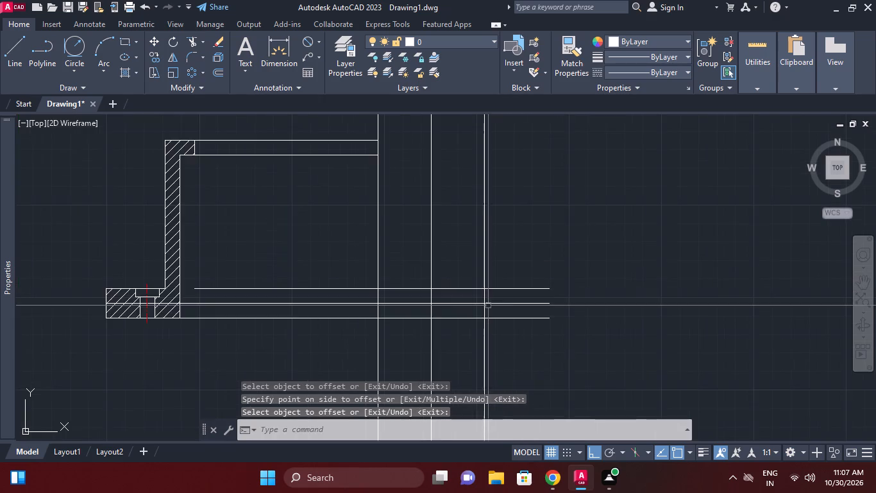
scroll(485, 324, up, 1)
click(17, 50)
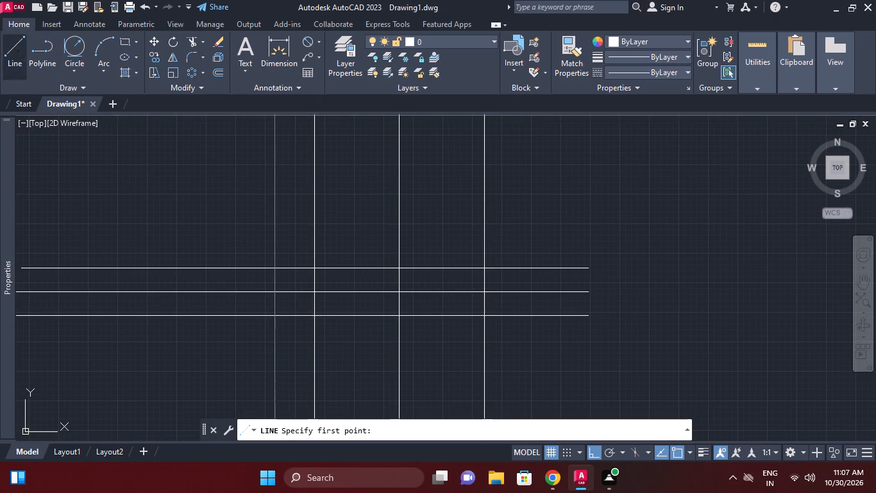
click(467, 315)
click(466, 291)
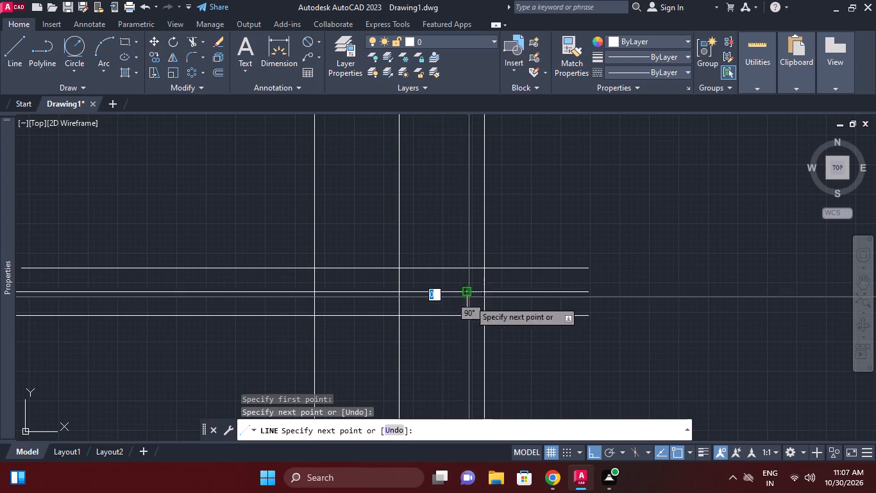
right_click(473, 311)
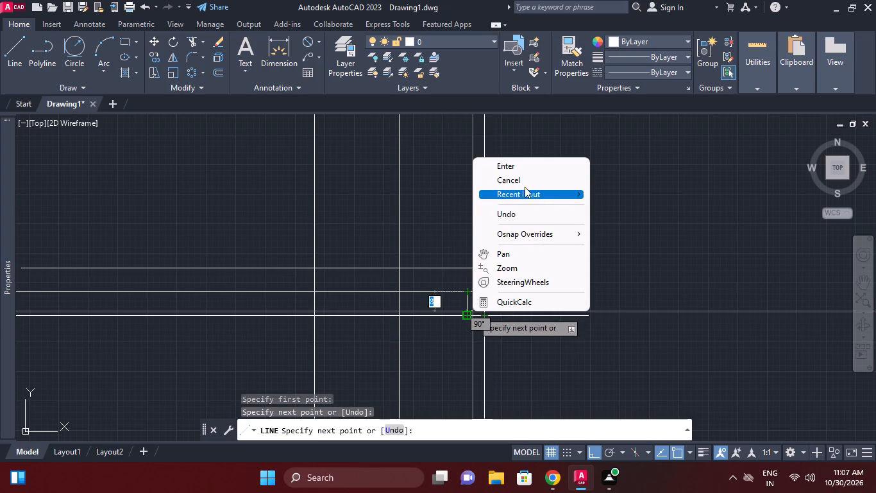
click(523, 176)
Draw a vertical projection line from the plan outline's rightmost point up to the right end of the offset line in the front view.
middle_drag(514, 313, 524, 270)
scroll(521, 281, down, 1)
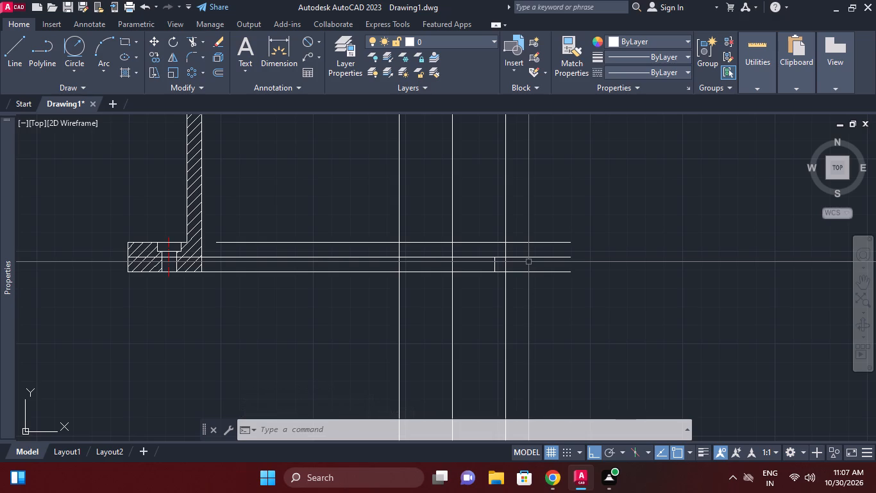
scroll(515, 214, down, 2)
scroll(508, 386, up, 1)
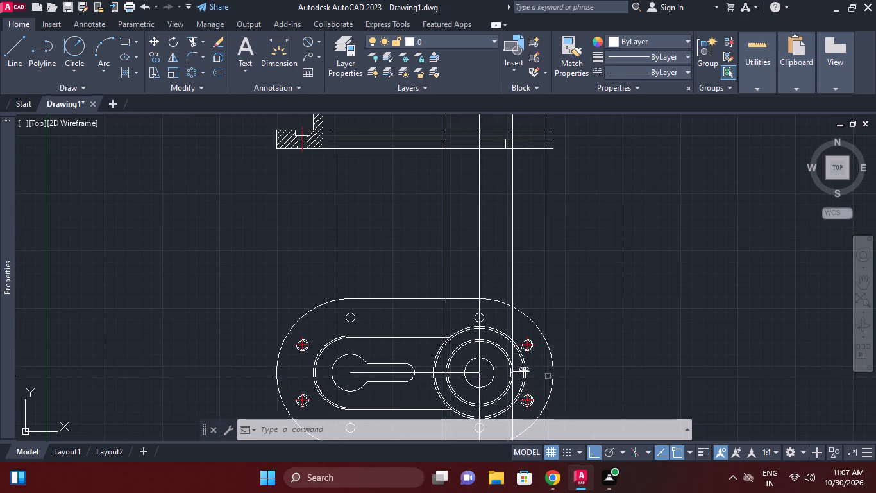
middle_drag(547, 376, 542, 408)
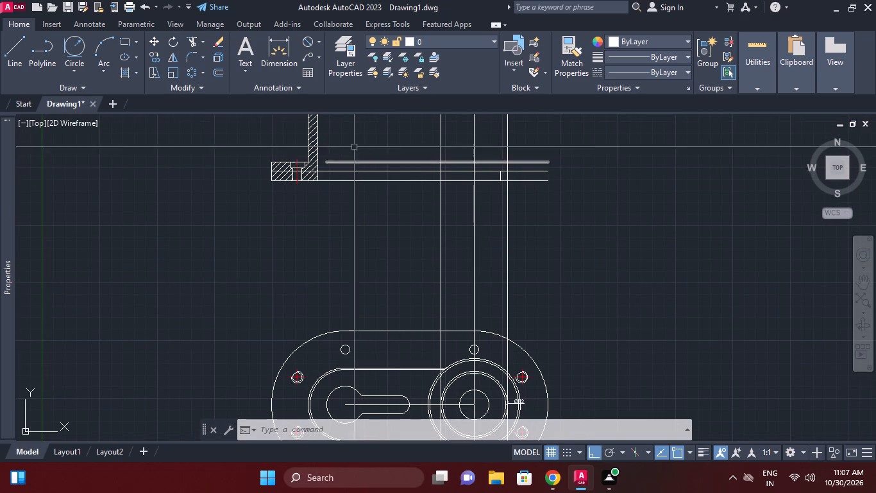
click(20, 53)
middle_drag(433, 315, 433, 259)
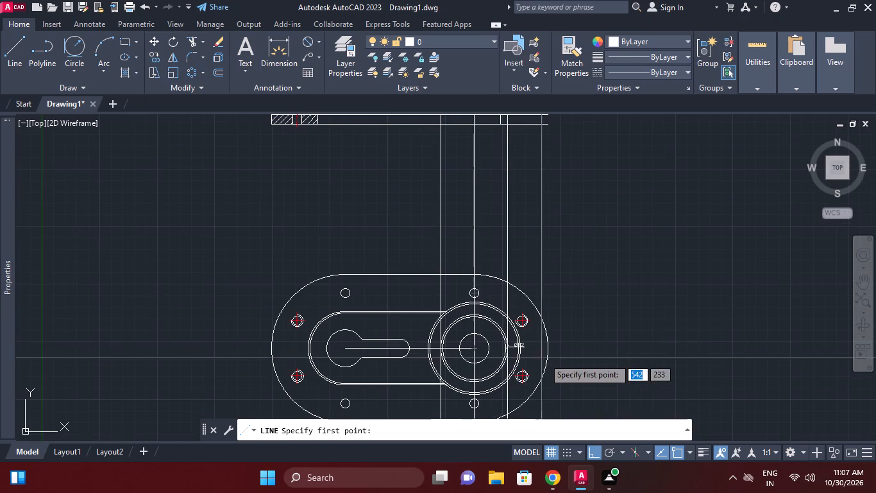
click(546, 349)
middle_drag(549, 219, 547, 319)
scroll(538, 223, up, 1)
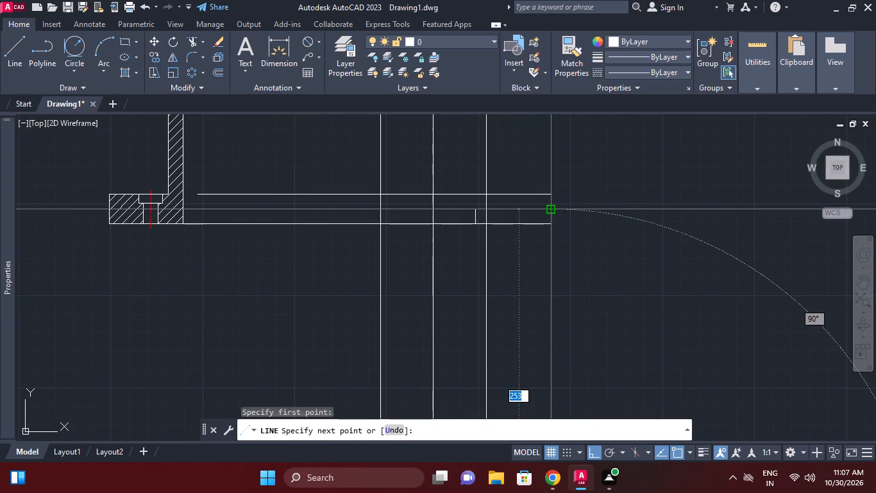
click(552, 213)
right_click(614, 217)
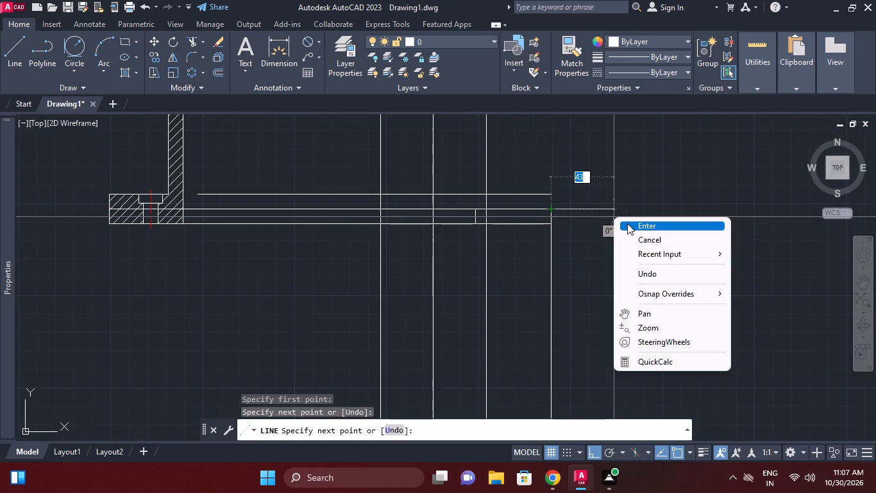
click(627, 223)
Trim the offset line between the boss's centre line and the short vertical line, and the right projection line below the base.
middle_drag(561, 263, 568, 246)
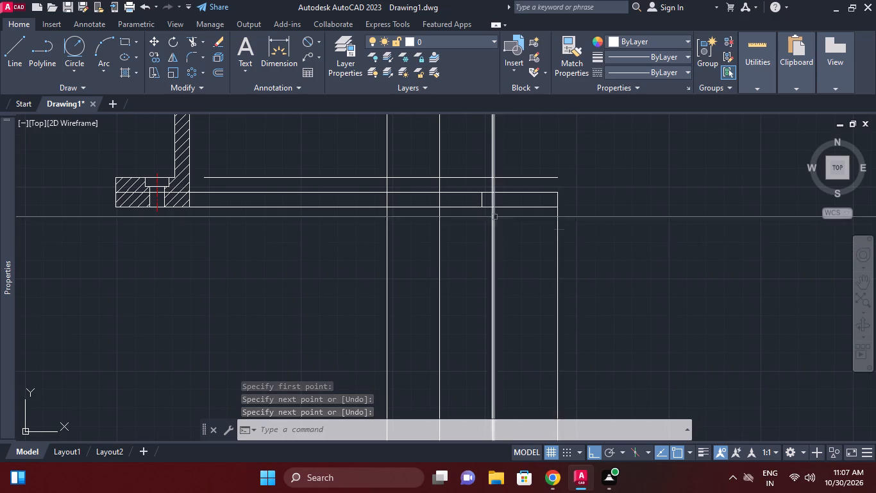
scroll(482, 205, up, 1)
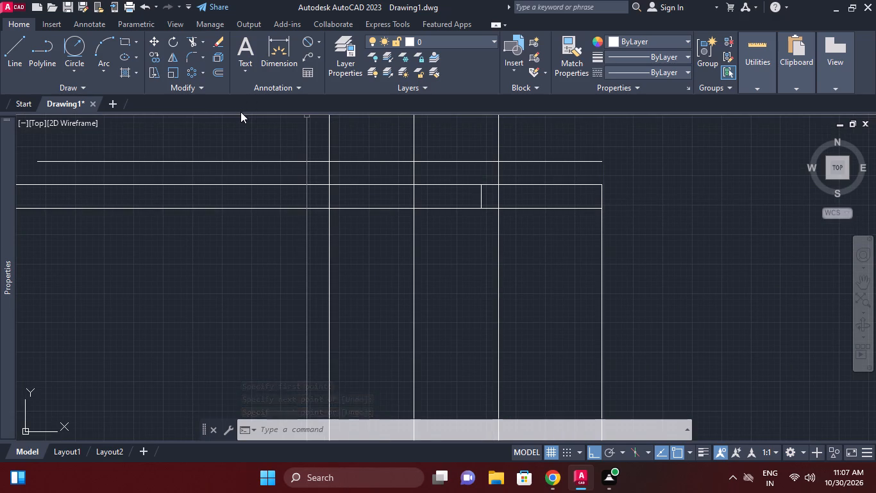
click(194, 44)
right_click(280, 237)
click(306, 242)
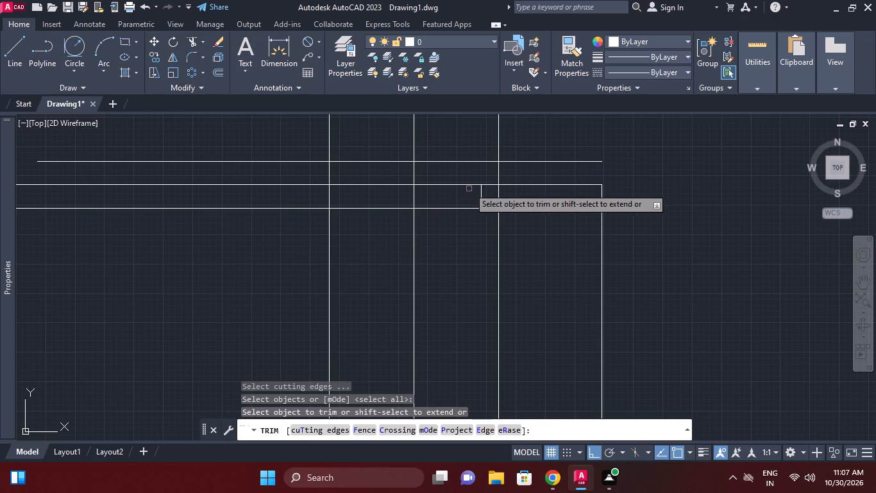
click(467, 186)
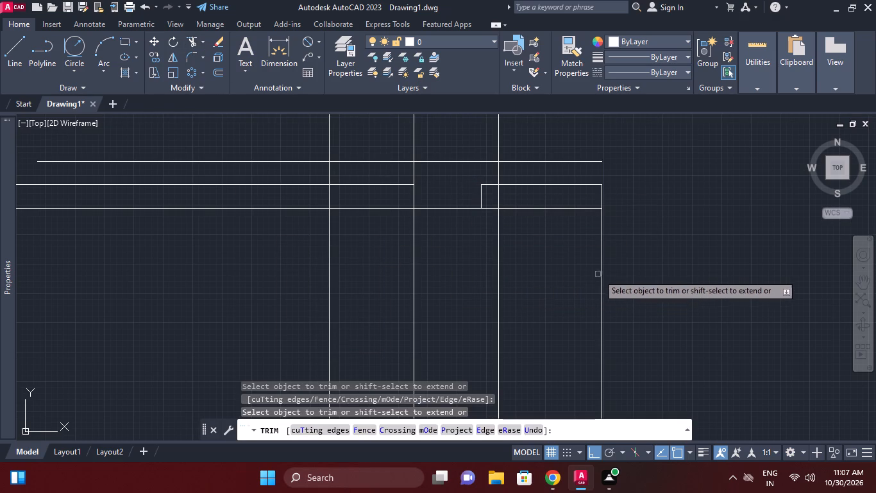
click(615, 221)
click(583, 225)
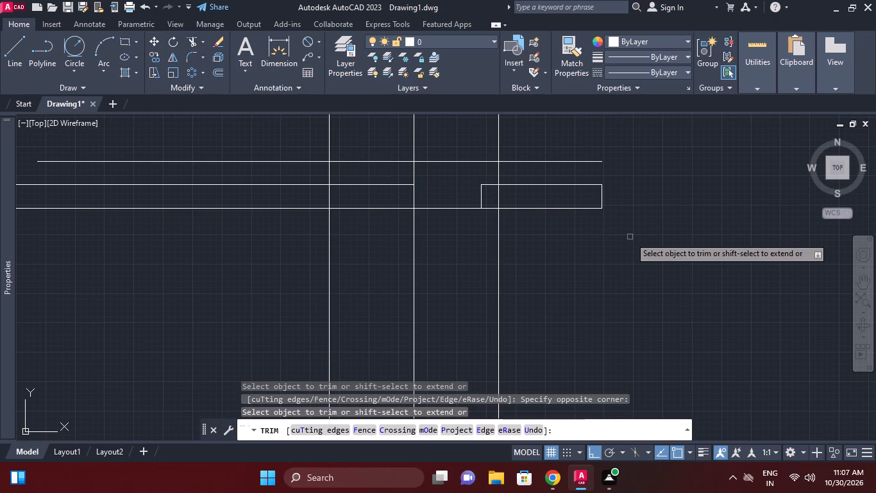
right_click(625, 238)
click(651, 247)
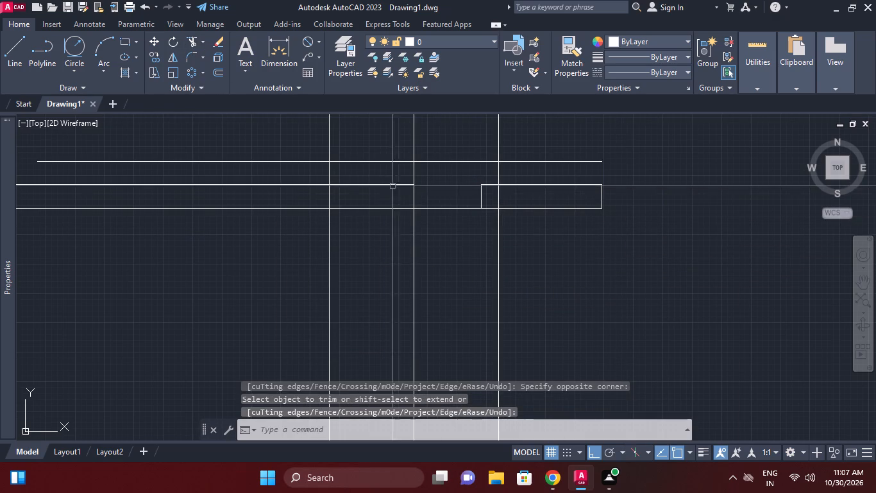
Erase the leftover piece of the offset line on the left of the boss's centre line.
click(392, 186)
right_click(382, 179)
click(411, 203)
Stretch the left end of the base's upper line to the outer corner where the hatched wall meets the base.
scroll(456, 245, down, 1)
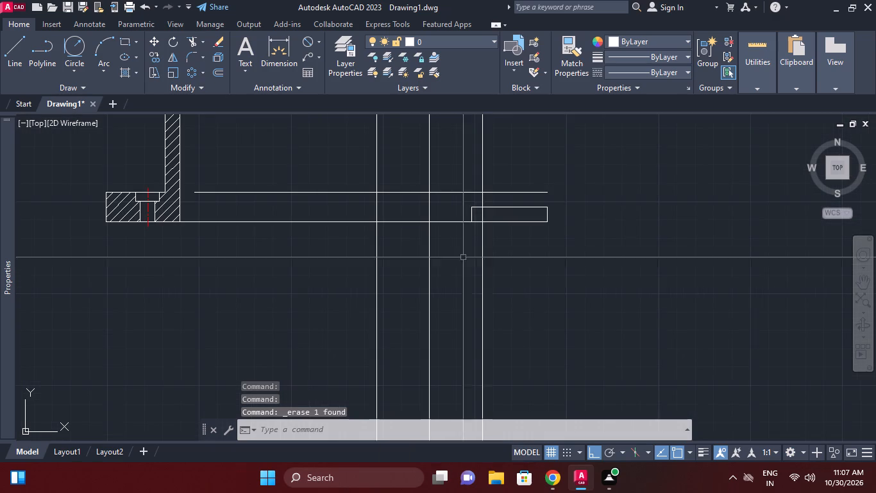
scroll(555, 311, down, 1)
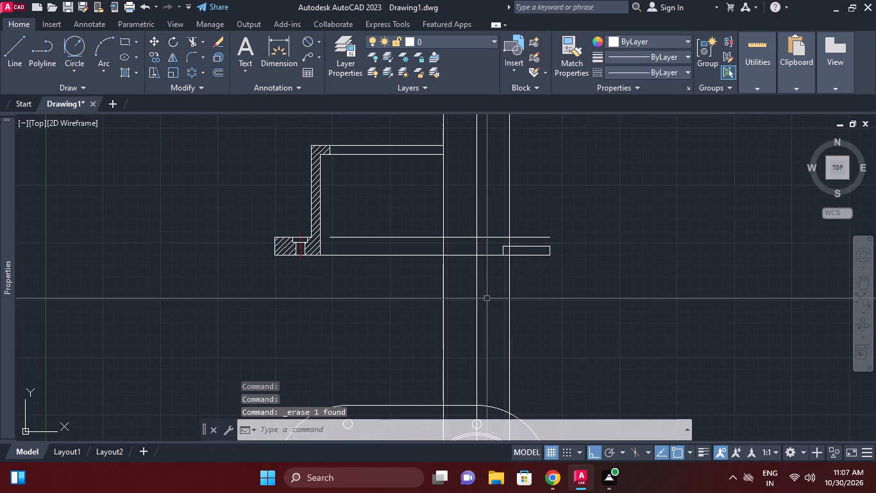
scroll(359, 256, up, 1)
middle_drag(344, 234, 351, 254)
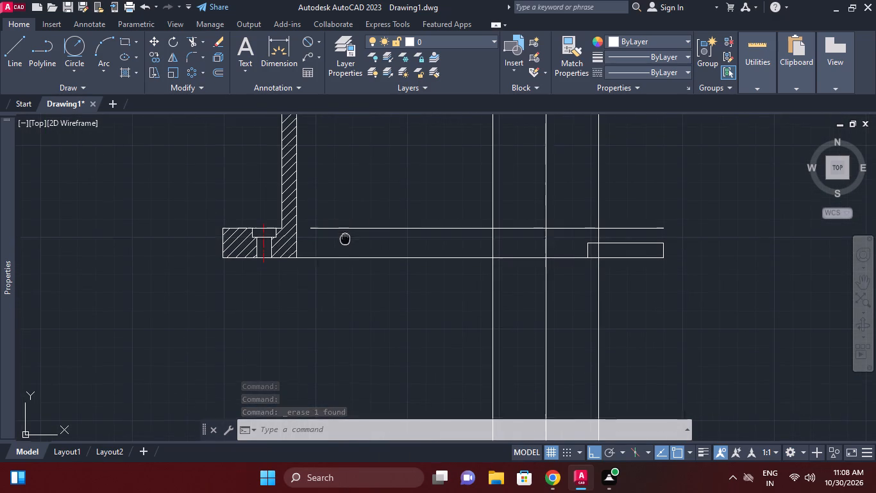
middle_drag(351, 254, 405, 301)
click(407, 298)
click(399, 249)
click(370, 293)
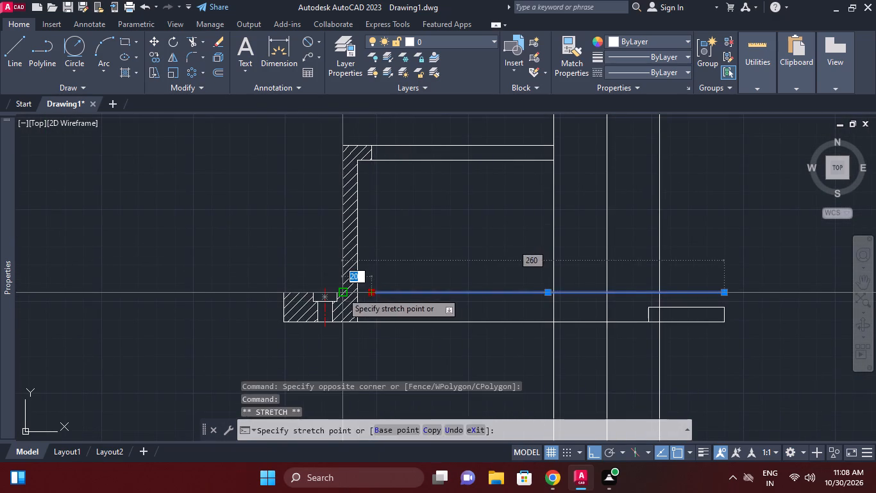
click(341, 292)
right_click(440, 272)
click(494, 343)
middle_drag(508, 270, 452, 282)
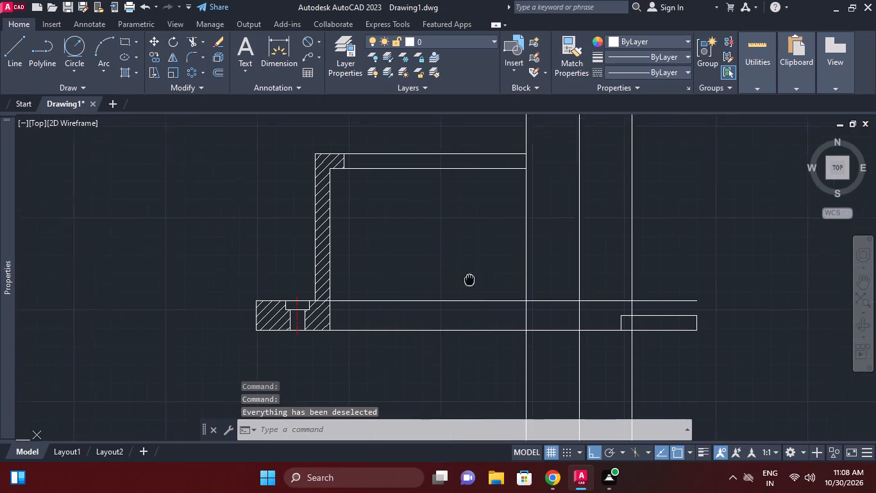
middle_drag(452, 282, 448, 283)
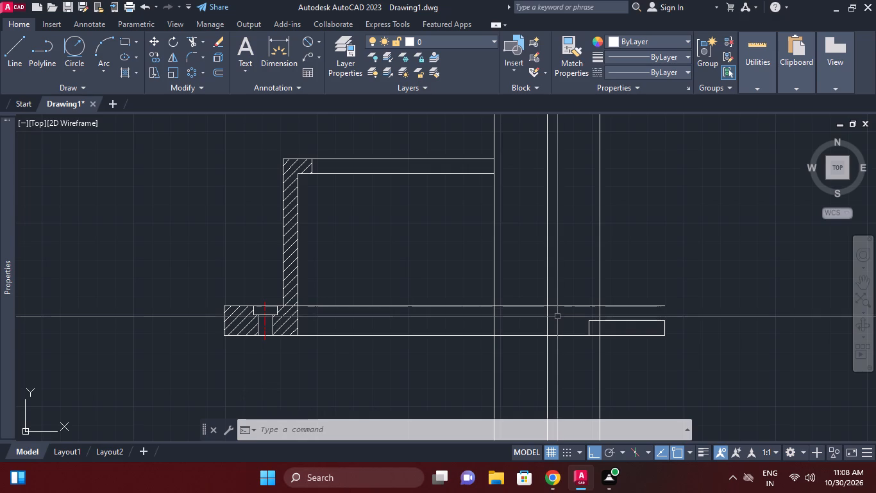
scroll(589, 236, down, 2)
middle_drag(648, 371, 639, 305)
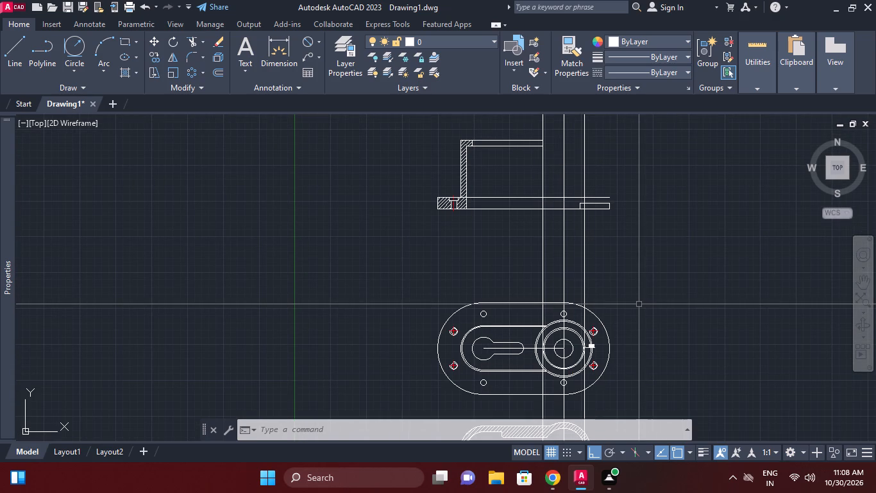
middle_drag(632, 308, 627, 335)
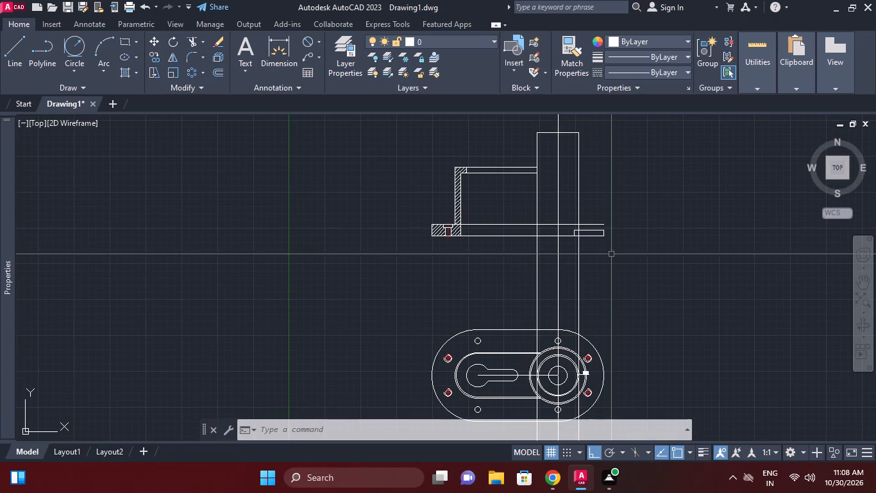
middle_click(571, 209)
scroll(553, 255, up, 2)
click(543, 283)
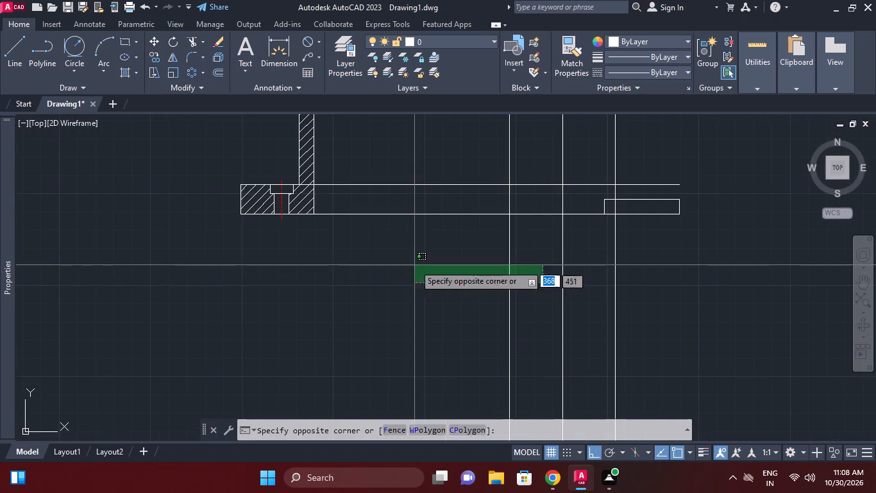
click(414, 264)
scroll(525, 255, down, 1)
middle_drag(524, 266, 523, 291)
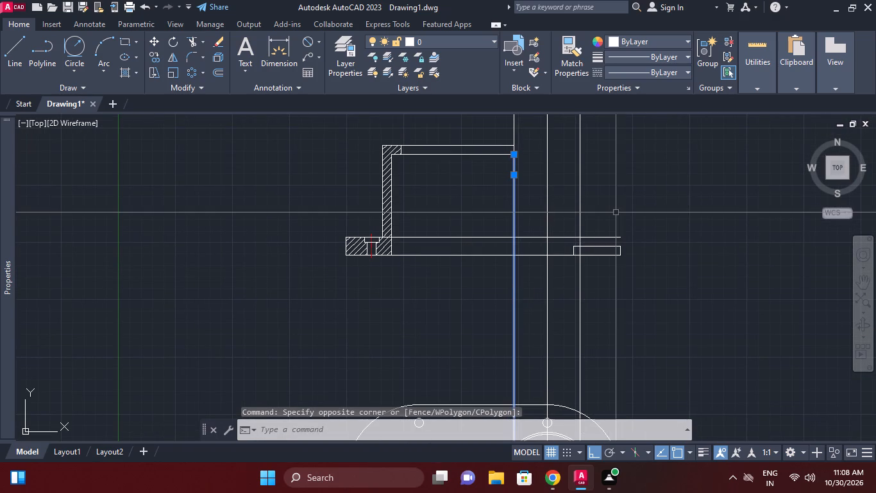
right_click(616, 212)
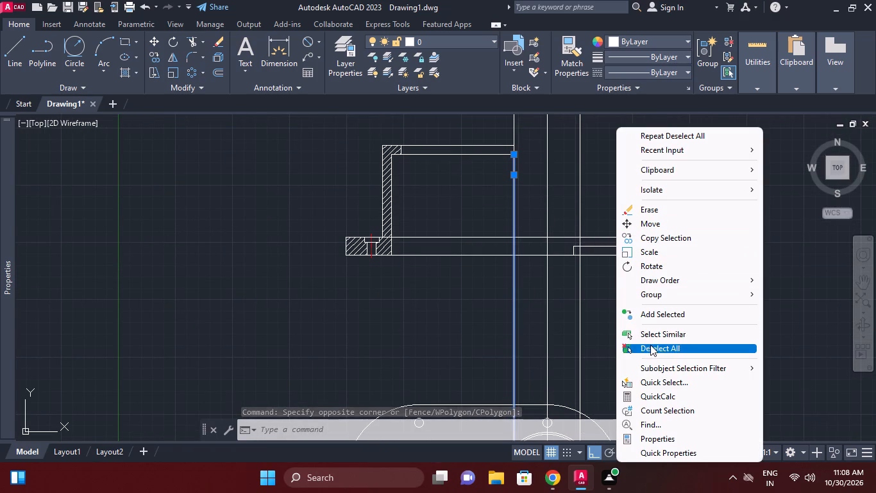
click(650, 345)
Draw a horizontal construction line through the lower right corner of the base in the front view.
middle_drag(611, 221, 609, 235)
middle_drag(591, 218, 585, 232)
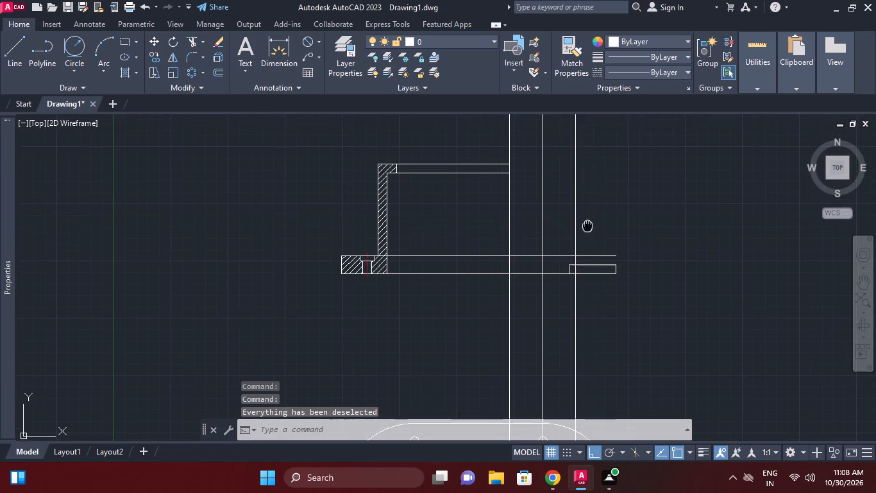
middle_drag(585, 232, 573, 261)
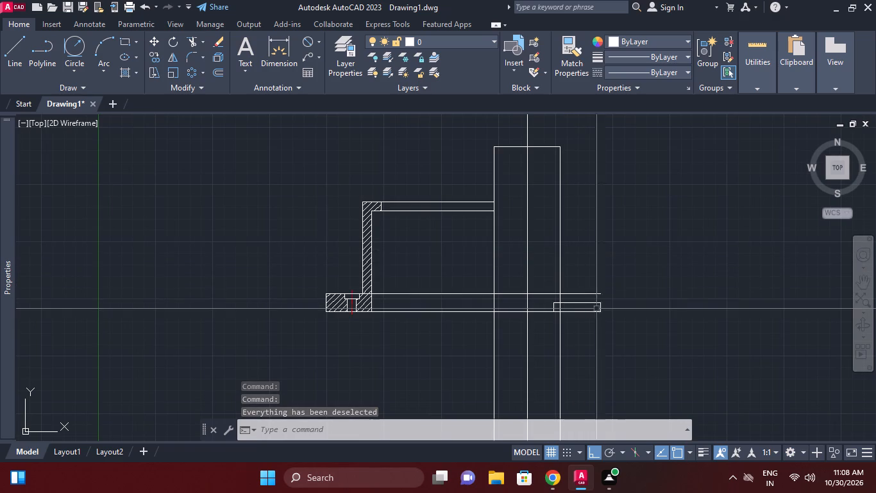
scroll(594, 286, down, 2)
middle_drag(588, 287, 580, 284)
scroll(587, 304, up, 1)
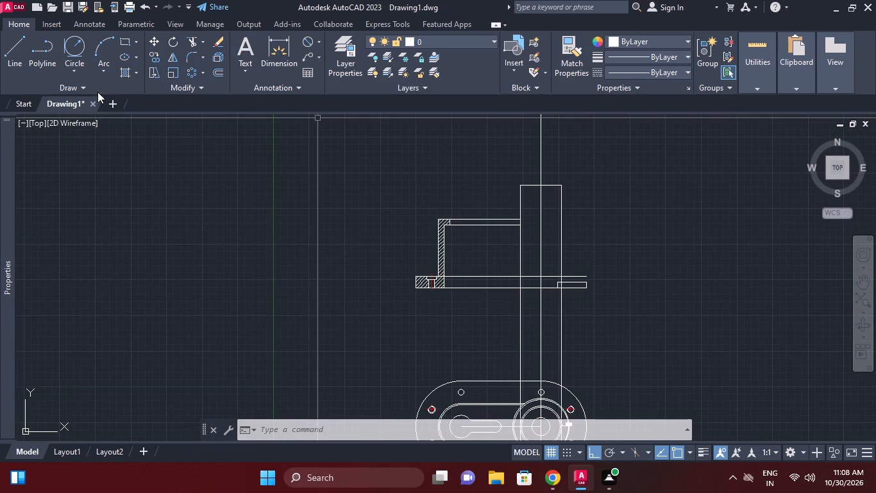
click(81, 87)
click(37, 100)
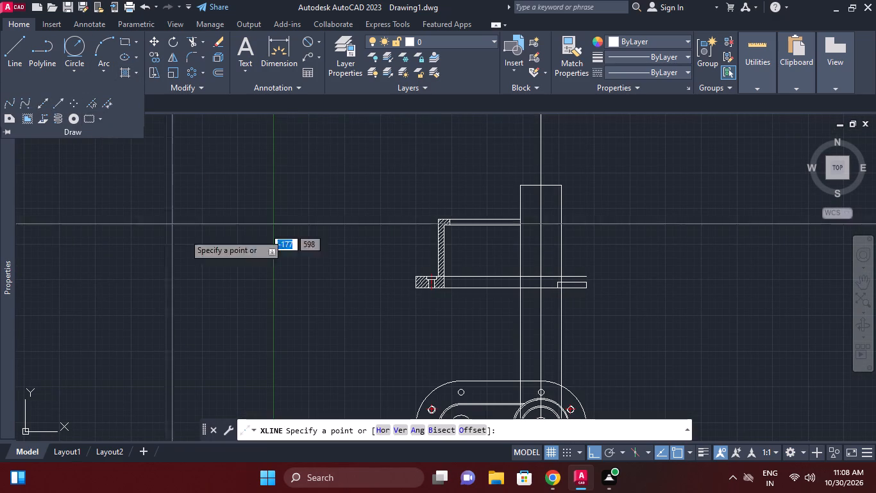
click(389, 427)
scroll(603, 287, up, 2)
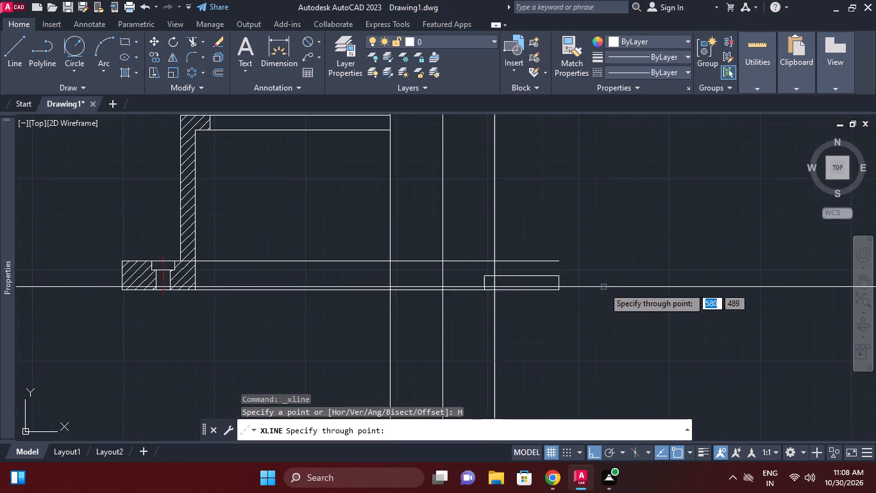
click(555, 291)
right_click(659, 218)
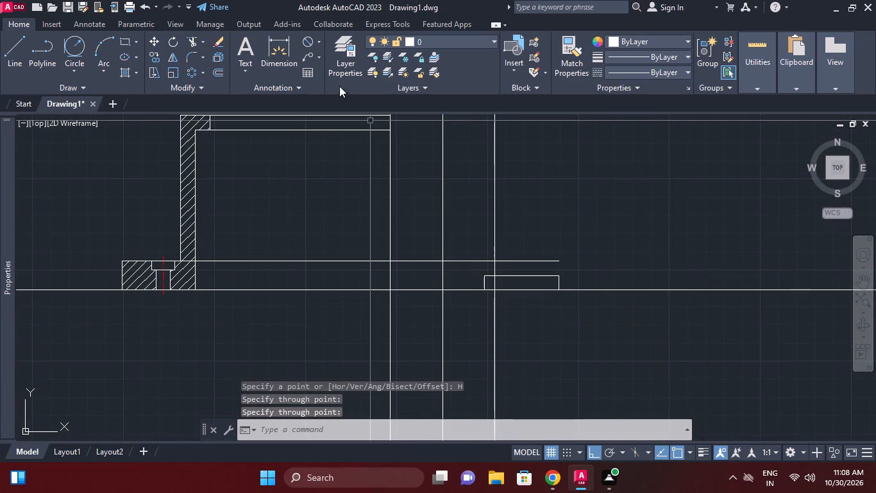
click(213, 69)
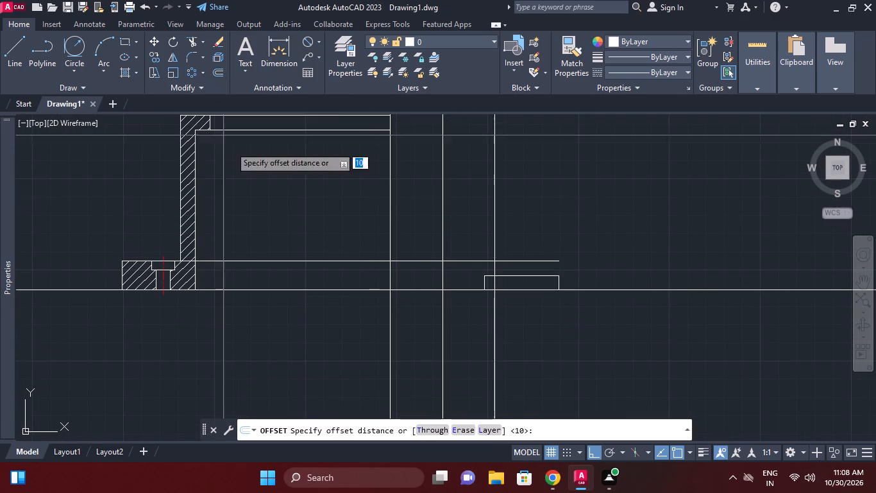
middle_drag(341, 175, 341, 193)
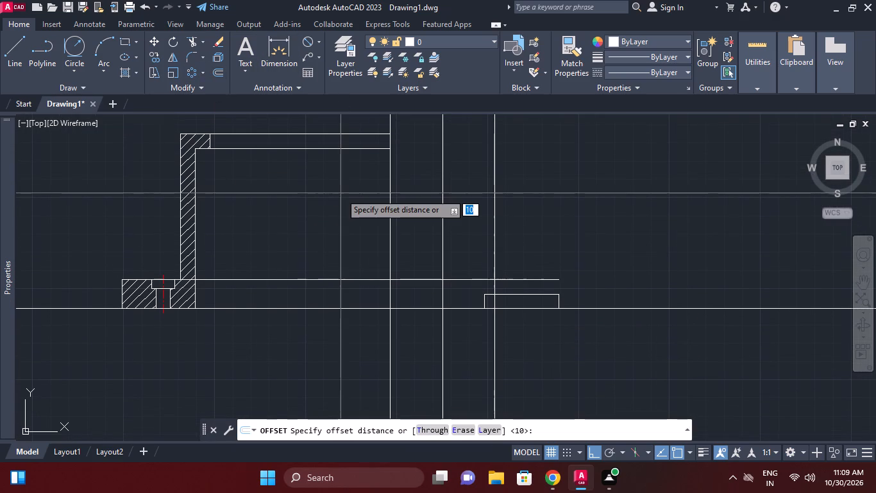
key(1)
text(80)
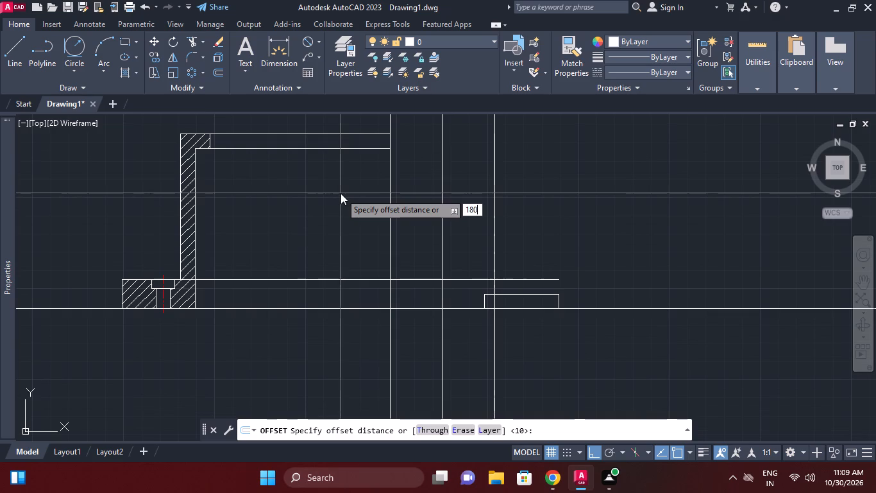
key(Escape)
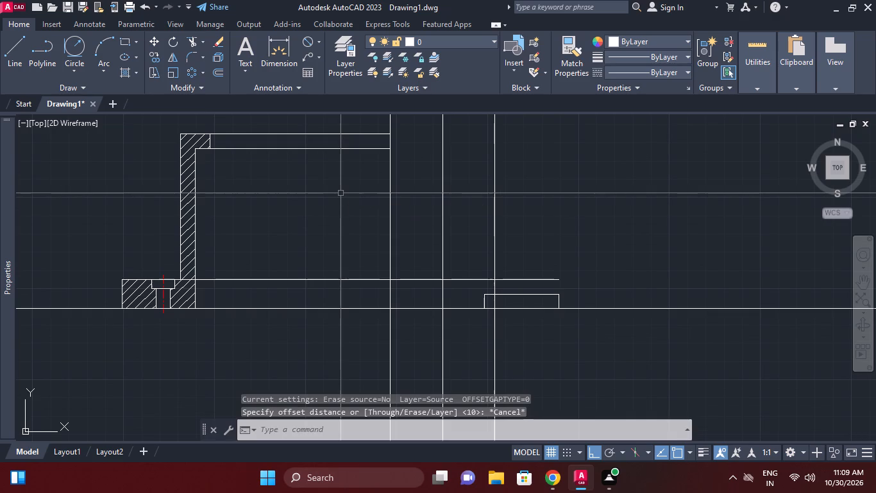
Offset the horizontal construction line at the base's underside upward by 192.
text(o)
key(space)
text(192)
key(Return)
scroll(337, 189, up, 1)
scroll(712, 329, down, 1)
middle_drag(705, 329, 507, 329)
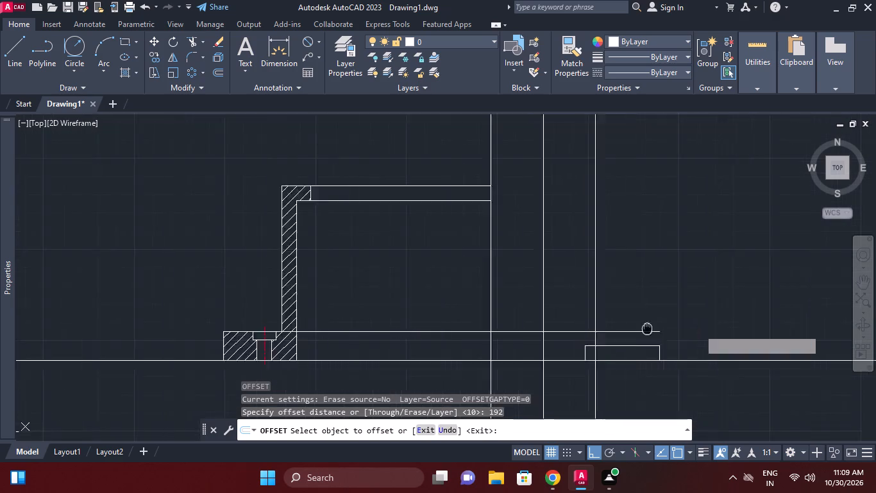
middle_drag(507, 329, 332, 375)
scroll(463, 337, down, 2)
middle_drag(460, 325, 459, 318)
drag(462, 353, 461, 340)
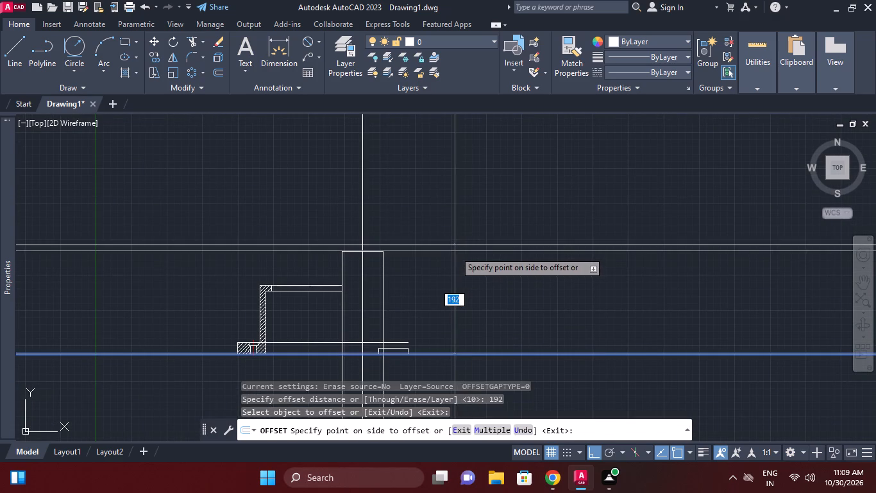
click(450, 162)
right_click(451, 151)
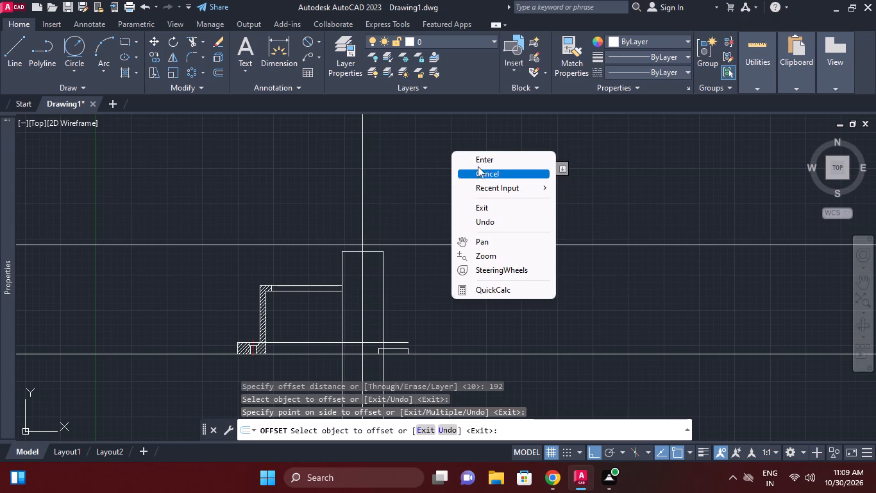
click(478, 164)
Add a vertical linear dimension from the boss's top right corner down to the construction line at the base's underside.
click(314, 43)
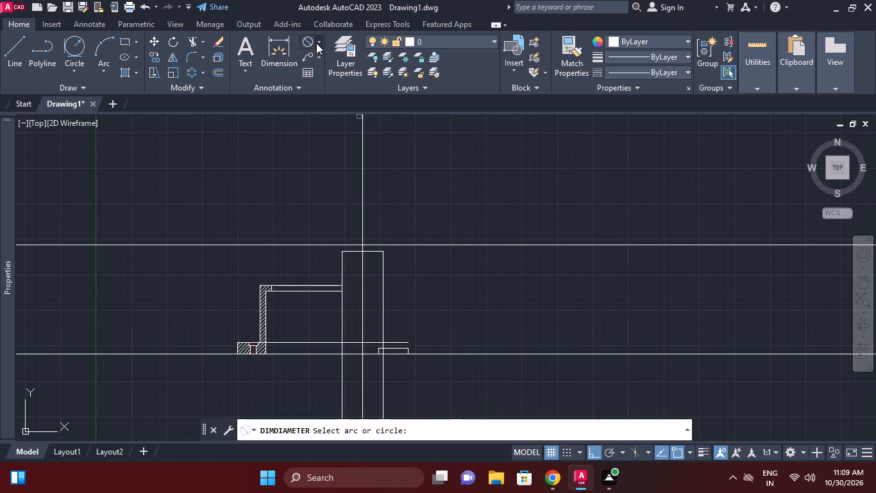
click(317, 43)
click(331, 65)
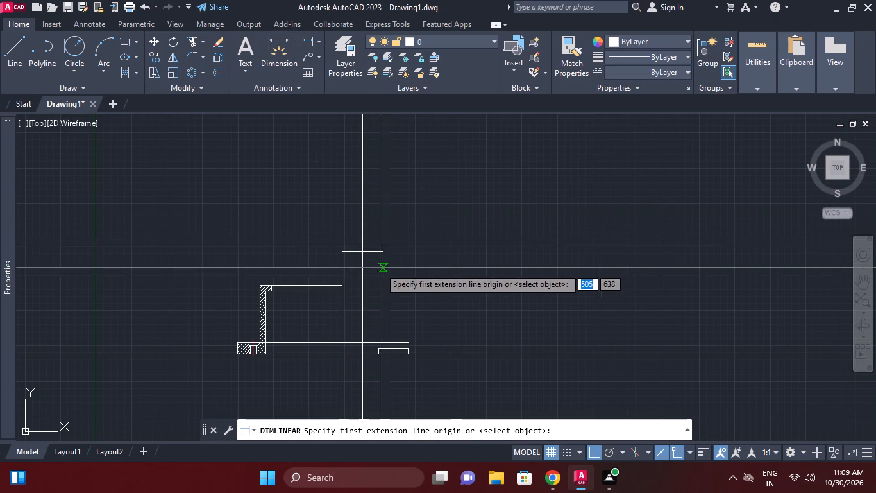
click(386, 250)
click(428, 354)
scroll(464, 309, up, 2)
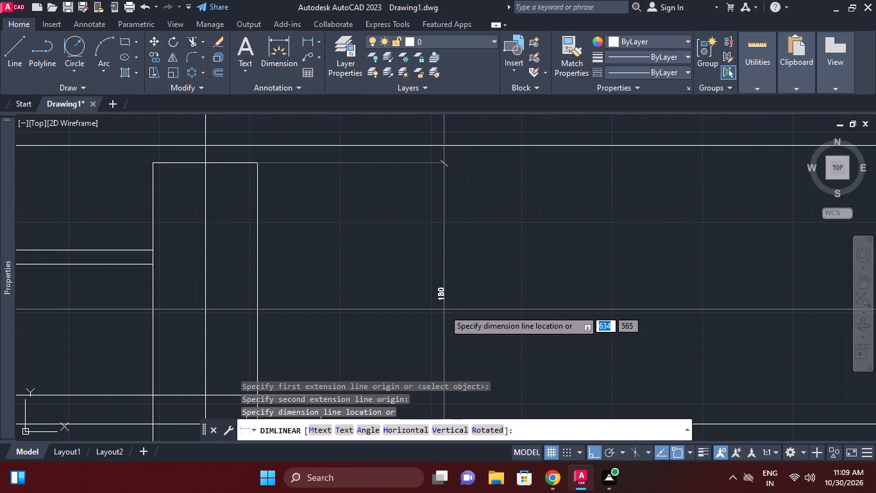
click(439, 309)
Offset the boss's top edge downward by 10 in the front view.
middle_drag(462, 307, 511, 227)
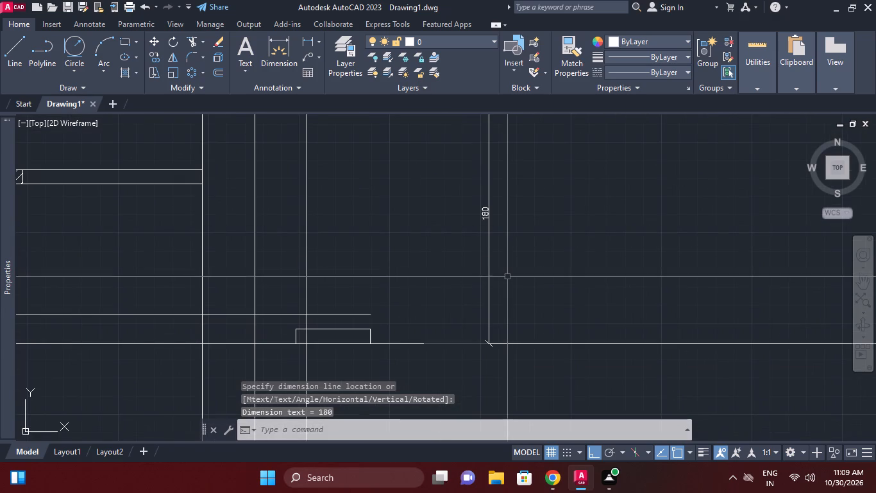
middle_drag(410, 182, 460, 282)
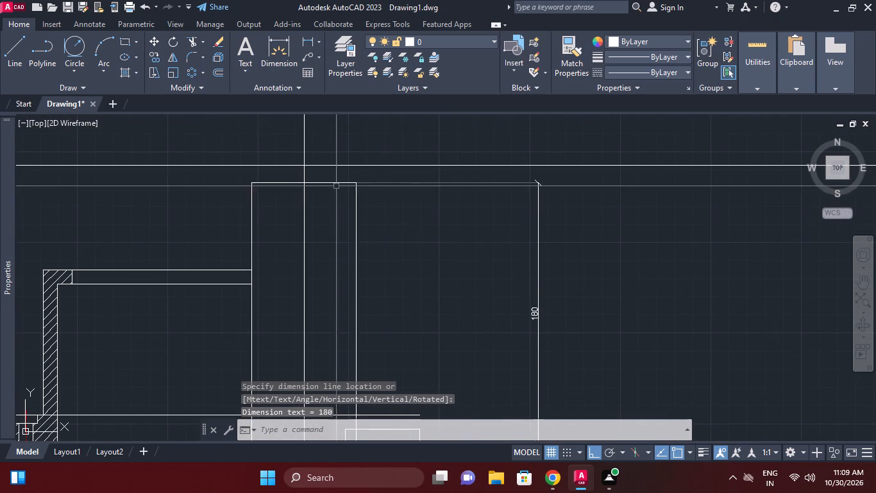
text(o 10)
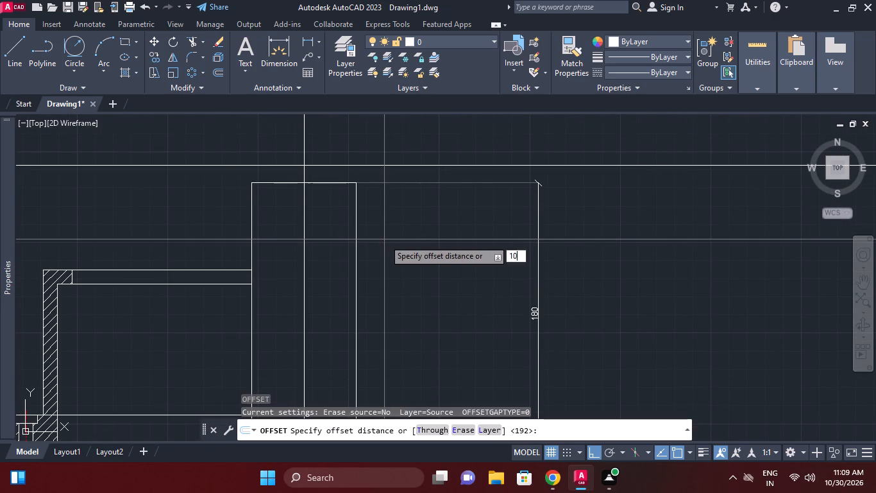
key(Return)
click(342, 184)
click(343, 209)
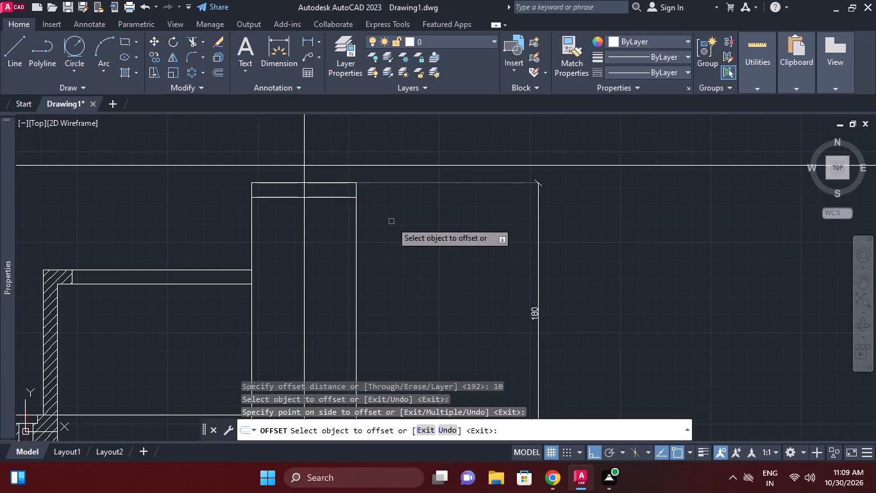
right_click(391, 221)
click(412, 230)
Stretch the vertical dimension's upper origin down to the right end of the boss's offset top line.
click(405, 205)
click(389, 176)
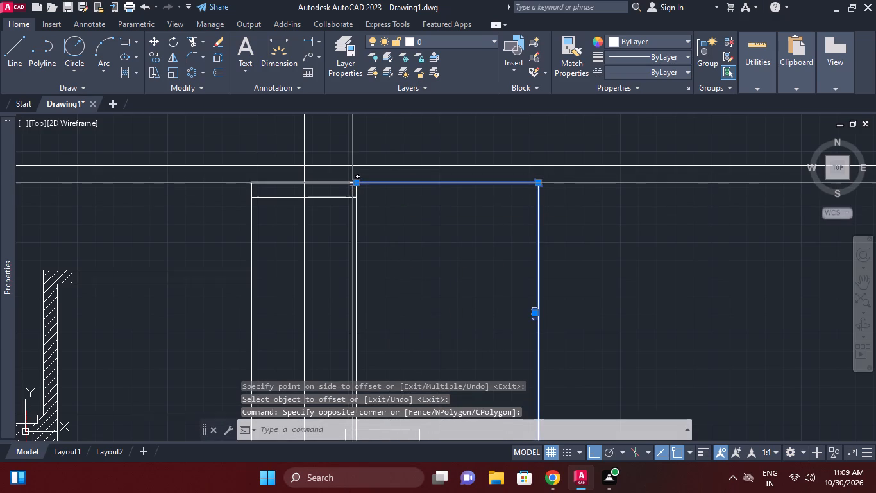
click(354, 183)
click(355, 198)
scroll(457, 258, up, 1)
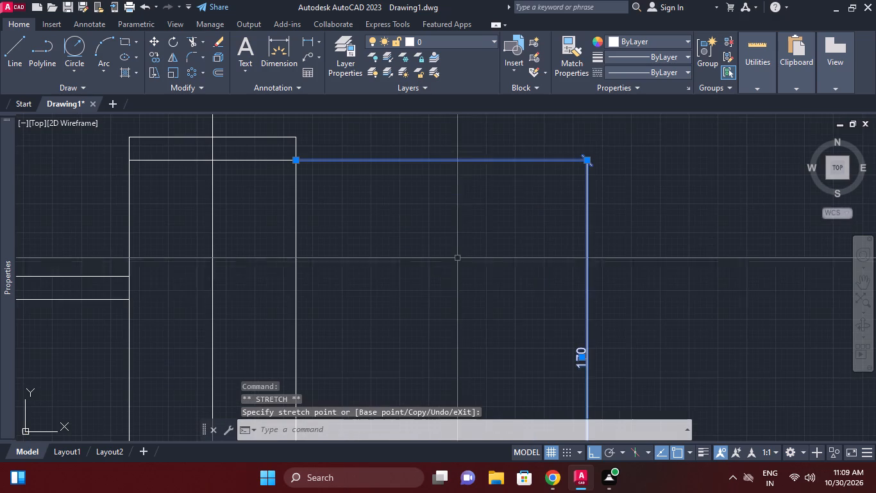
right_click(561, 272)
click(591, 348)
Erase the boss's original top edge above the offset line.
middle_drag(500, 290, 567, 314)
scroll(552, 314, down, 1)
scroll(425, 255, up, 1)
click(420, 198)
click(414, 186)
right_click(414, 185)
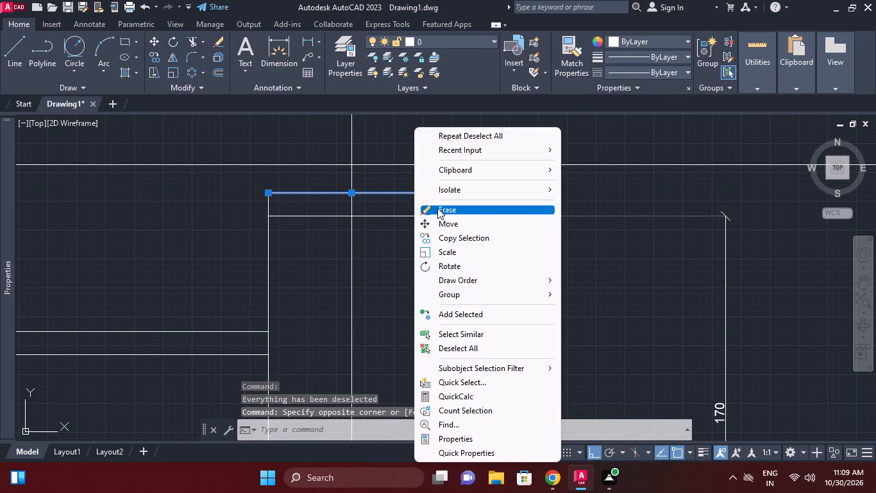
click(444, 209)
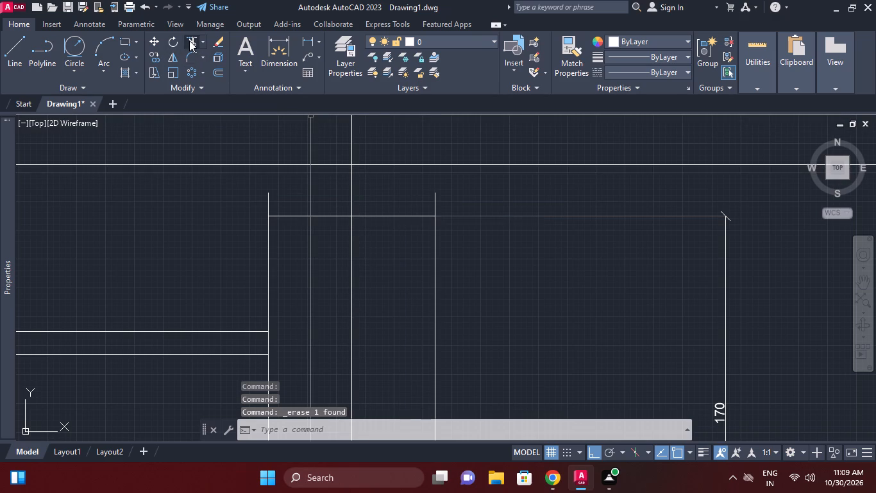
Trim the two vertical boss side lines where they project above the new top edge.
click(189, 40)
right_click(164, 173)
click(189, 185)
click(267, 200)
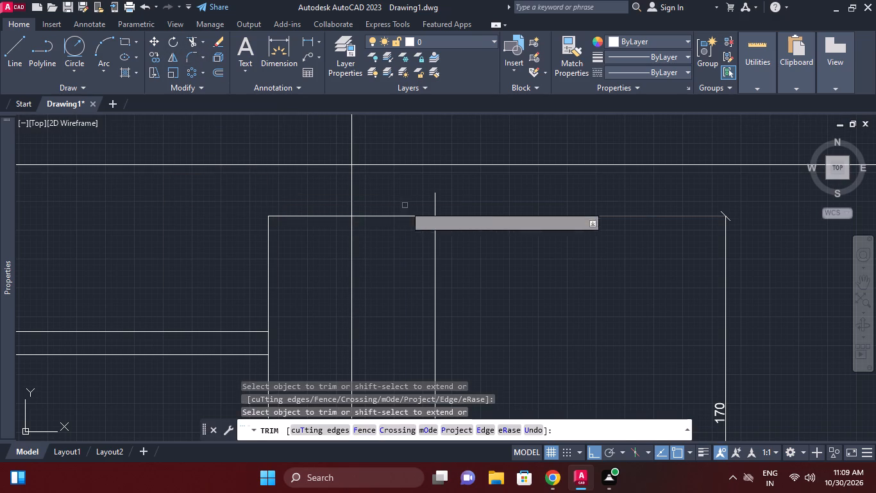
click(446, 205)
click(426, 197)
right_click(426, 197)
click(455, 207)
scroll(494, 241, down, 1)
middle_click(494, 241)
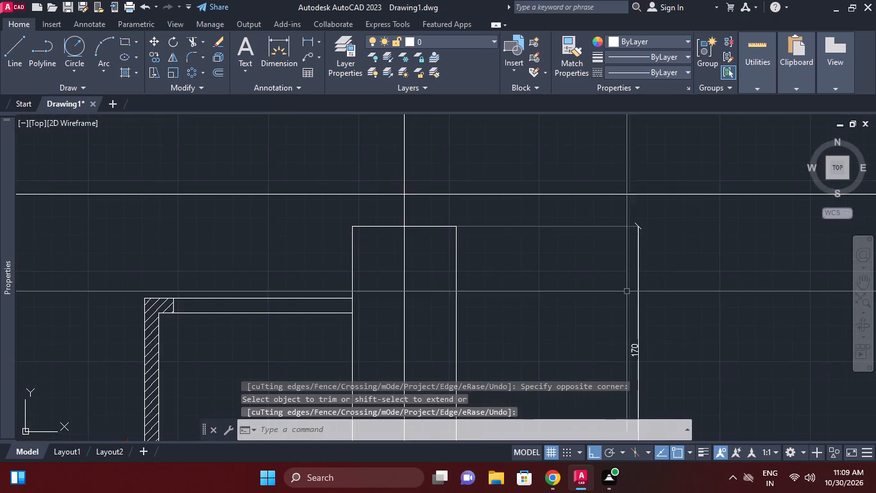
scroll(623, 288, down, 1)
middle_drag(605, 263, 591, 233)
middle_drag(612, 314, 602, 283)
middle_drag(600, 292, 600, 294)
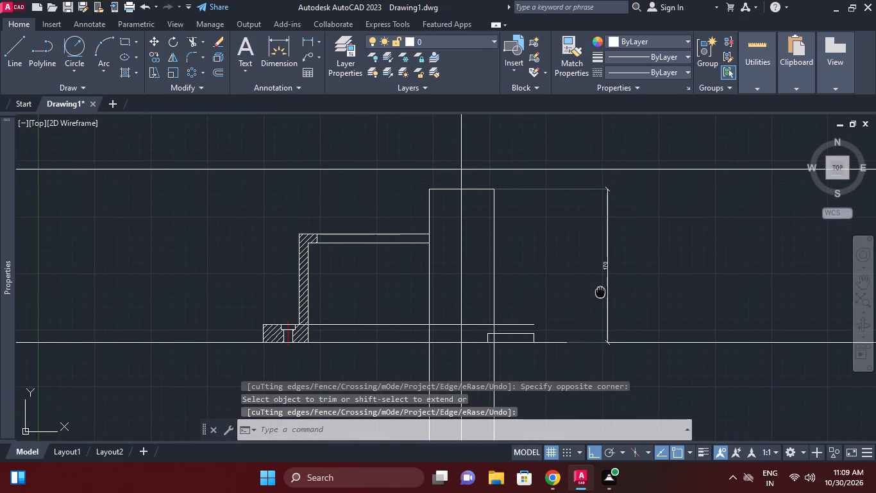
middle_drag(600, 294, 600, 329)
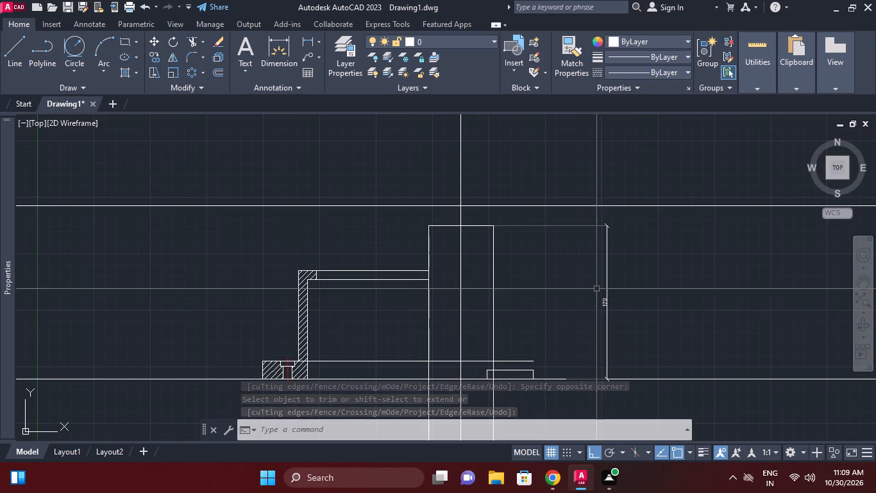
Add a vertical linear dimension from the base line up to the upper horizontal construction line, beside the existing height dimension.
click(310, 43)
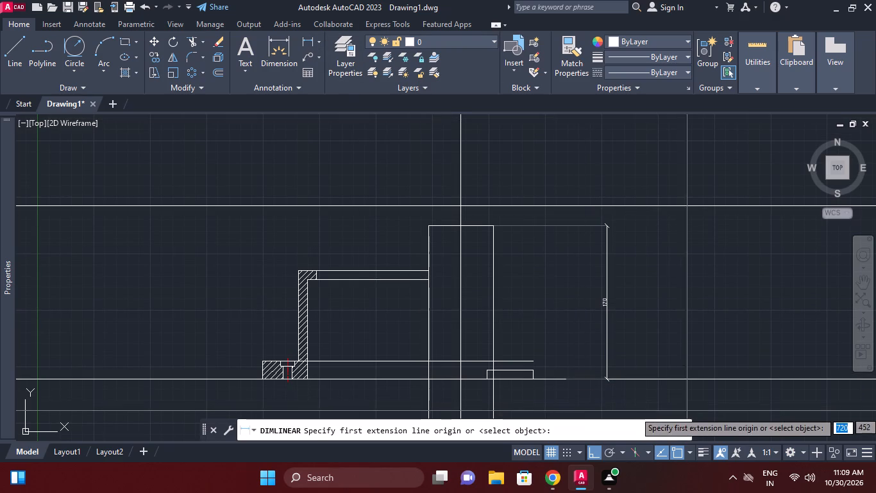
click(682, 379)
click(678, 207)
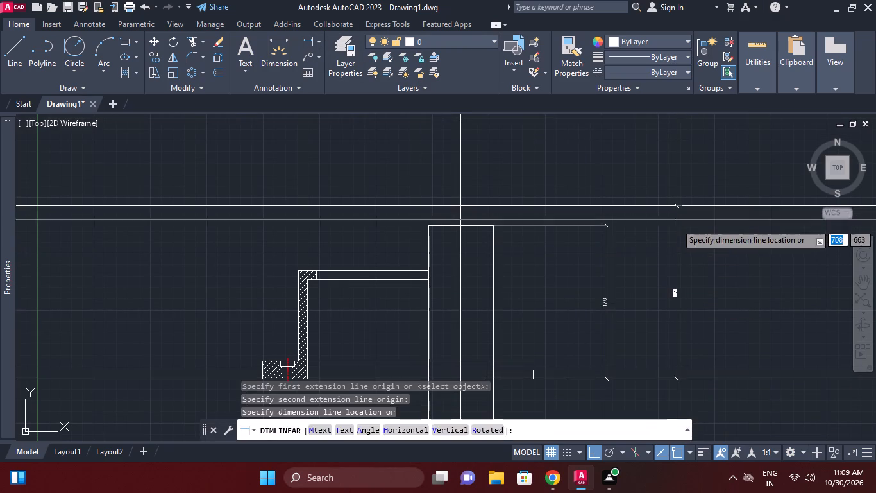
click(675, 226)
Offset the boss's vertical centreline by 32/2 to both sides in the front view.
scroll(671, 267, up, 1)
middle_drag(696, 277, 695, 320)
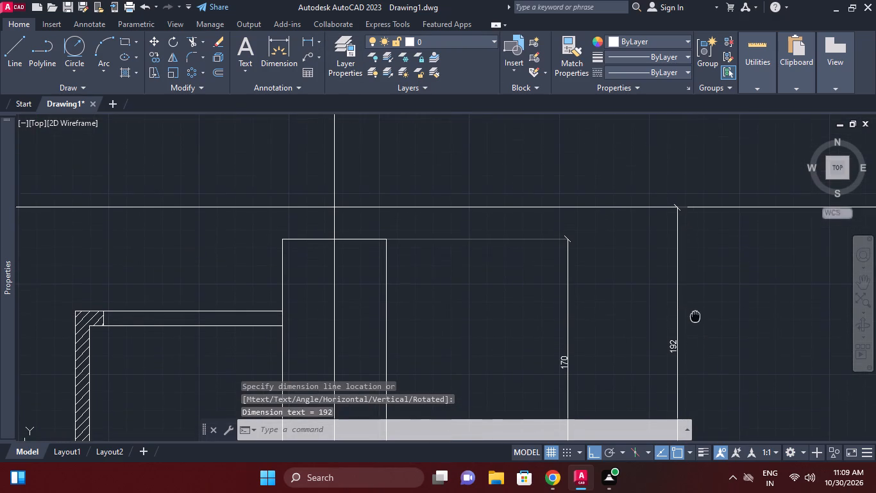
middle_drag(695, 320, 695, 329)
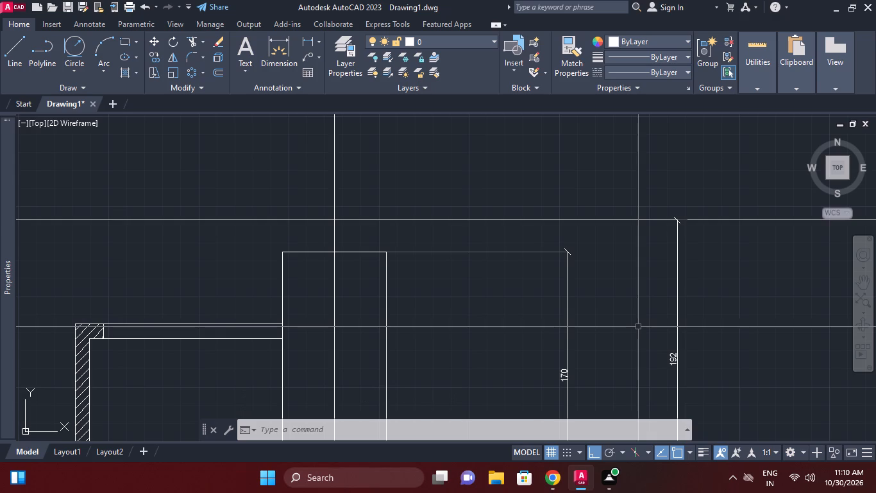
text(o 32/2)
key(Return)
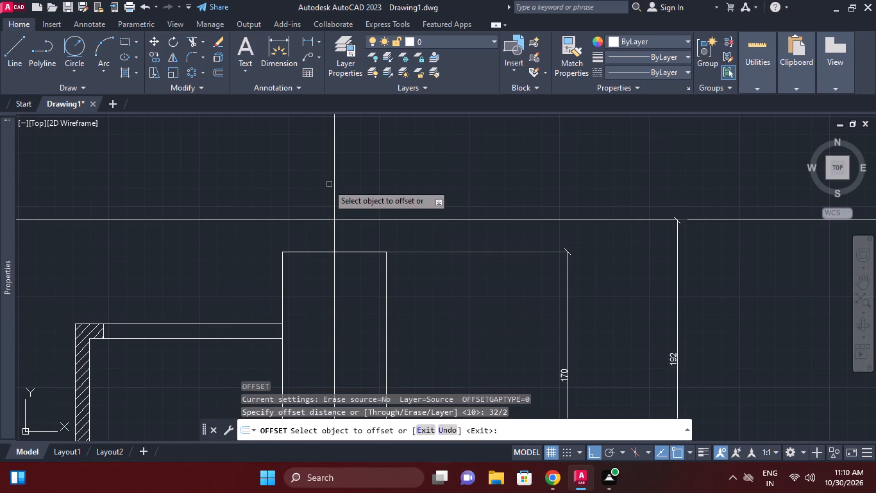
click(333, 160)
click(331, 143)
click(339, 168)
click(336, 160)
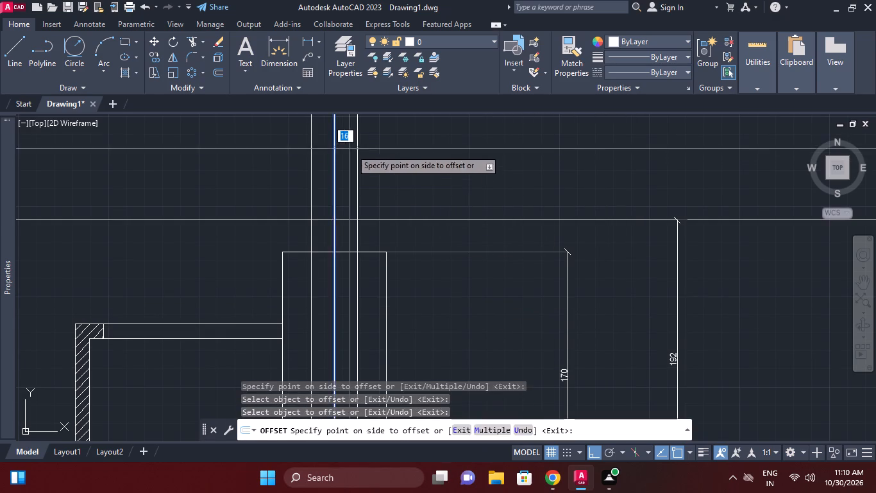
click(351, 149)
right_click(385, 186)
click(412, 196)
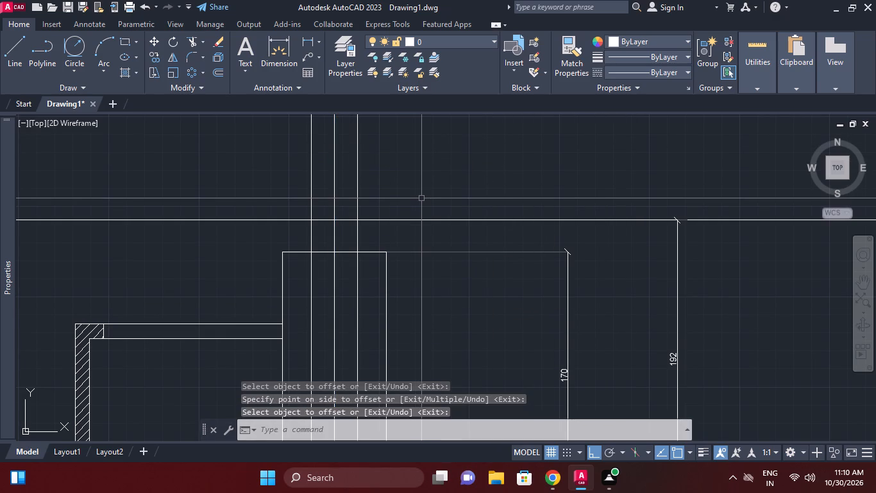
Draw a rectangle between the two offset lines, from the upper horizontal construction line down to the boss's top edge.
click(124, 42)
click(314, 218)
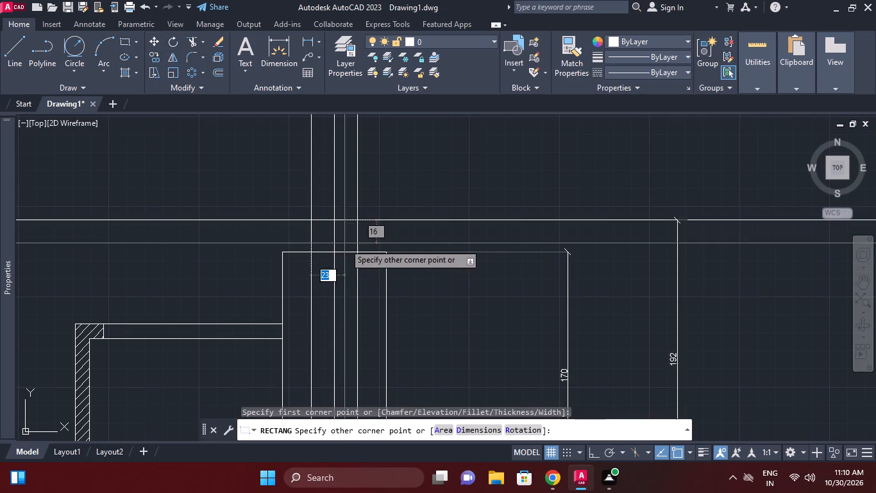
click(358, 248)
right_click(382, 189)
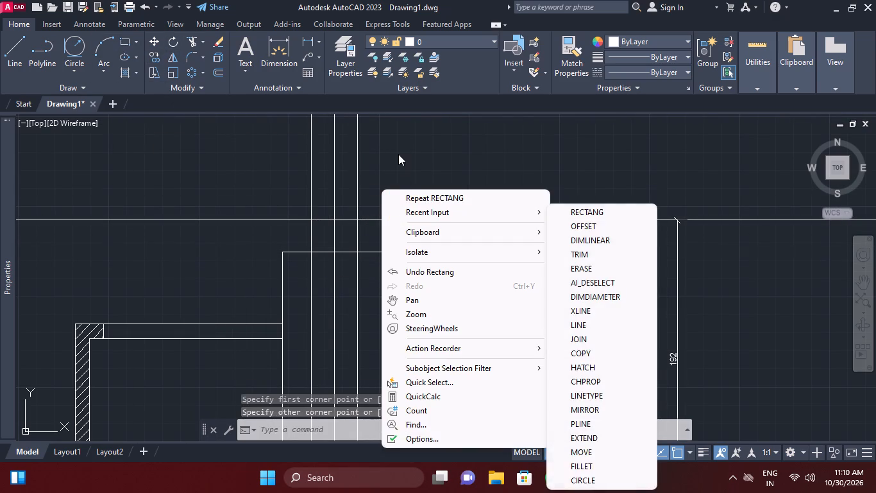
click(398, 154)
Erase the two vertical offset lines on either side of the boss's centreline.
click(366, 187)
click(357, 173)
click(326, 177)
click(286, 164)
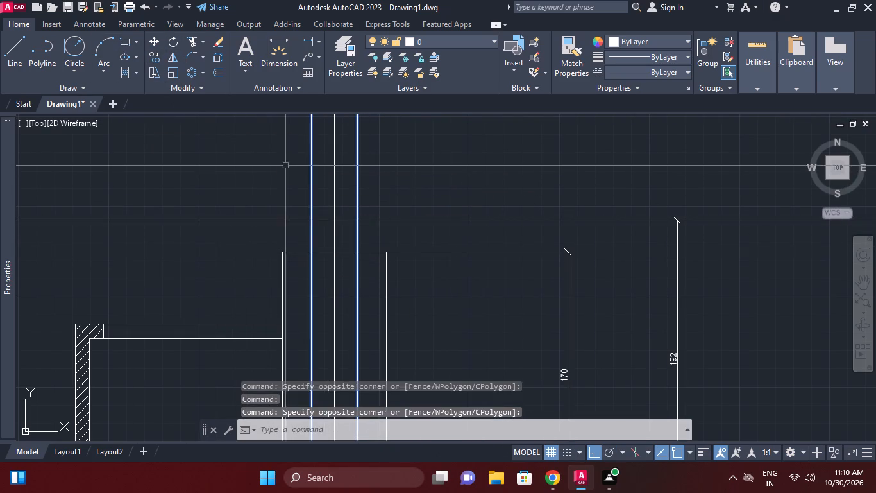
right_click(285, 171)
click(321, 230)
Erase the horizontal construction line running along the top of the small rectangle.
drag(435, 236, 434, 230)
click(423, 206)
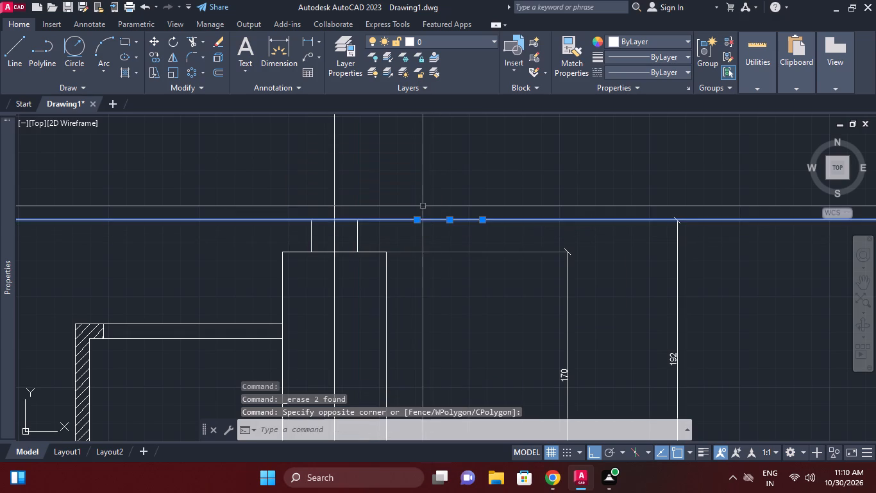
right_click(425, 207)
click(454, 215)
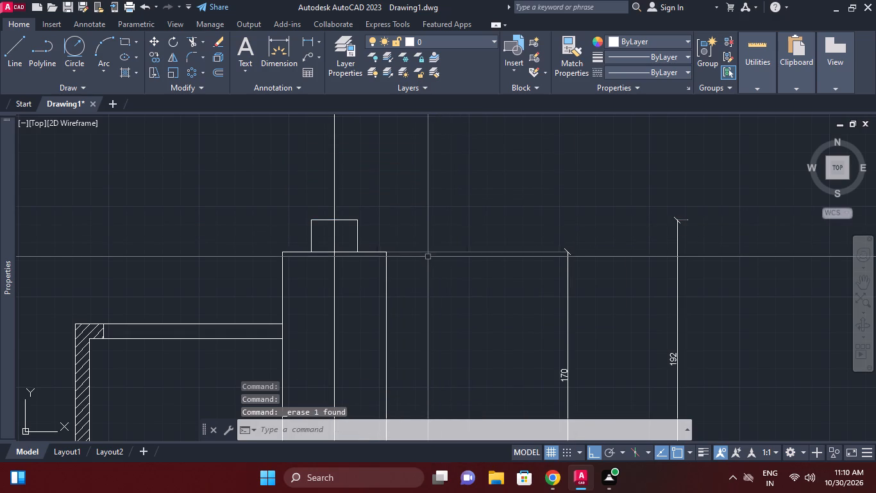
Offset the boss's vertical centreline by 52/2 to both sides.
middle_drag(393, 225, 393, 216)
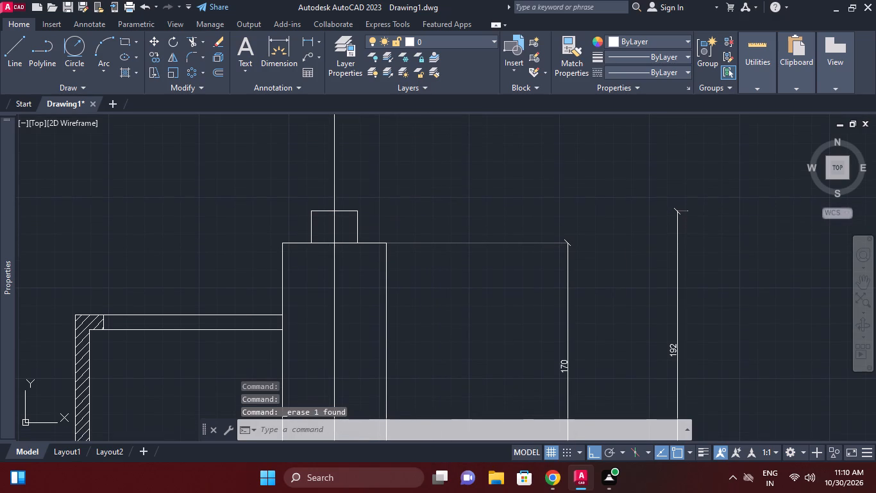
text(o 52/2)
key(Return)
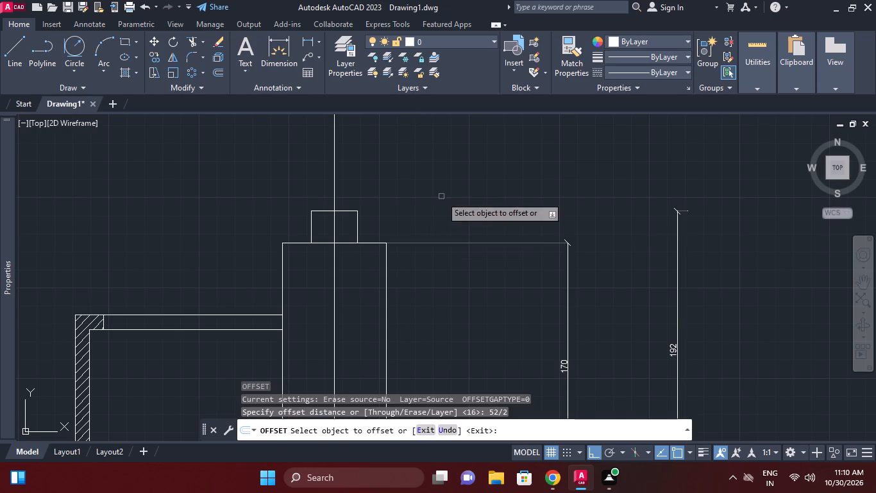
click(331, 158)
click(333, 150)
click(319, 137)
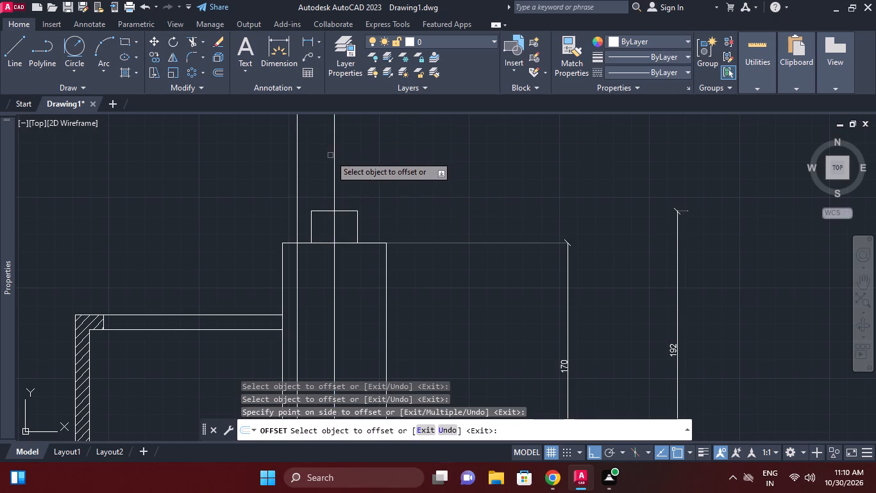
click(330, 155)
click(334, 151)
click(370, 137)
right_click(404, 180)
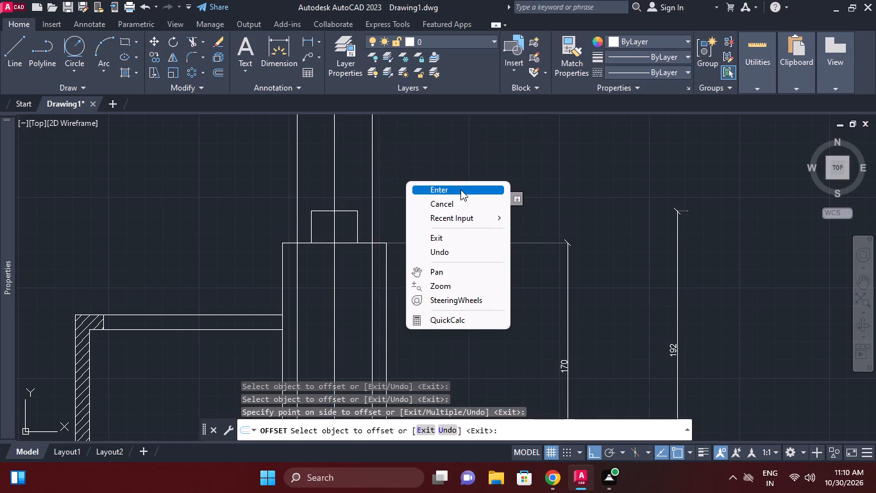
click(460, 189)
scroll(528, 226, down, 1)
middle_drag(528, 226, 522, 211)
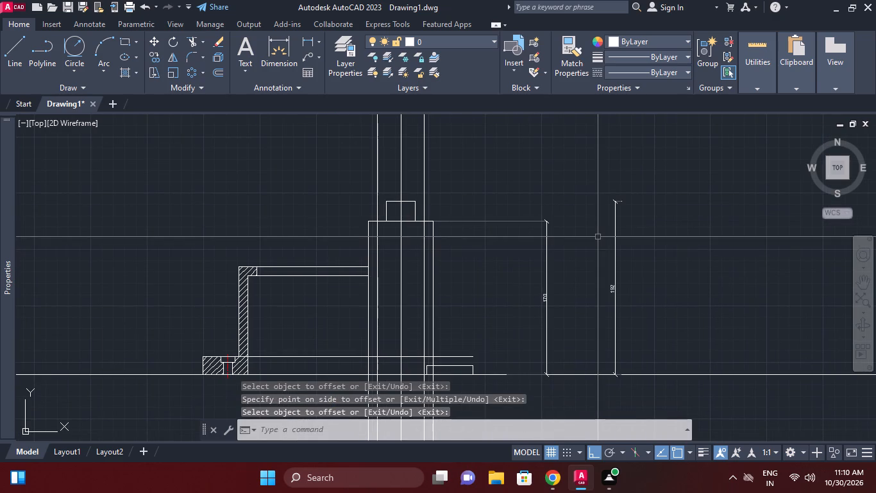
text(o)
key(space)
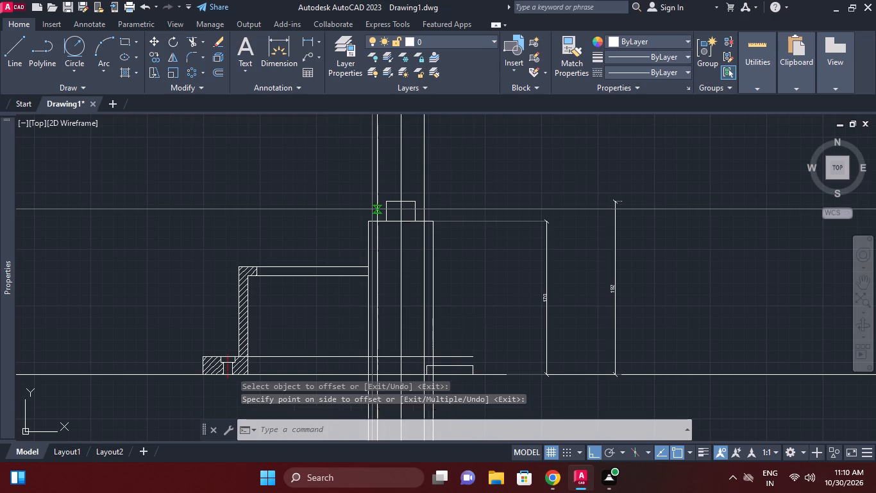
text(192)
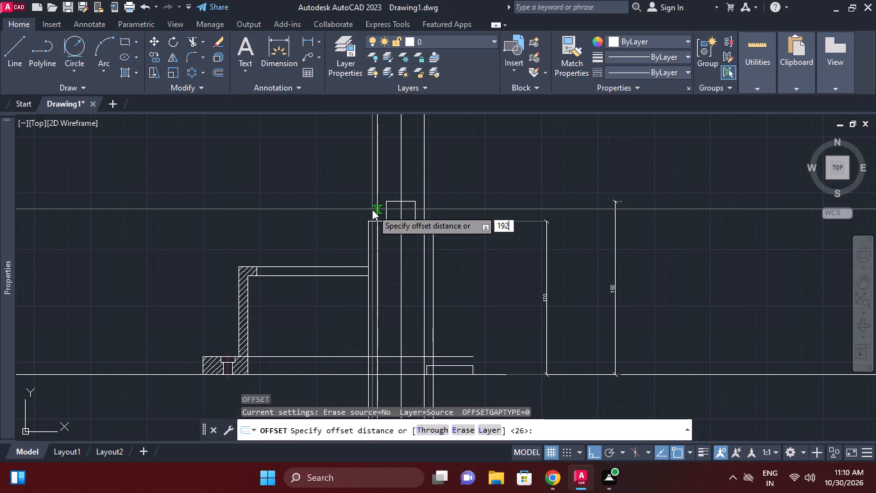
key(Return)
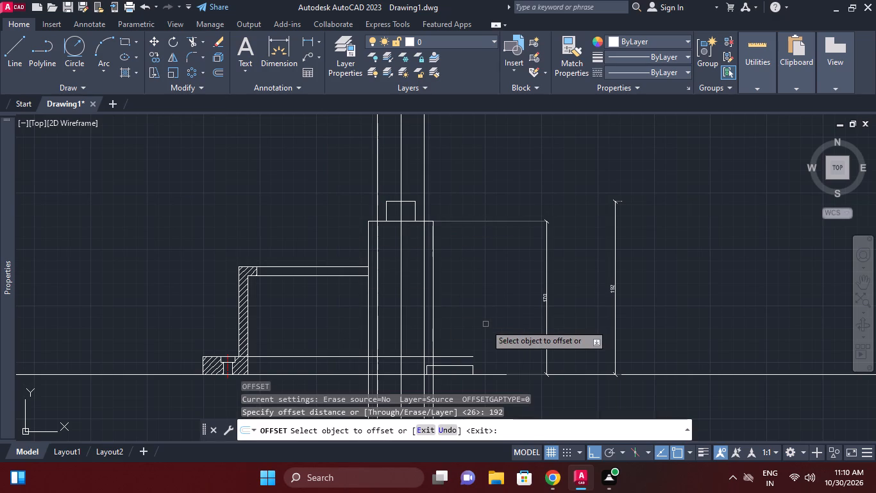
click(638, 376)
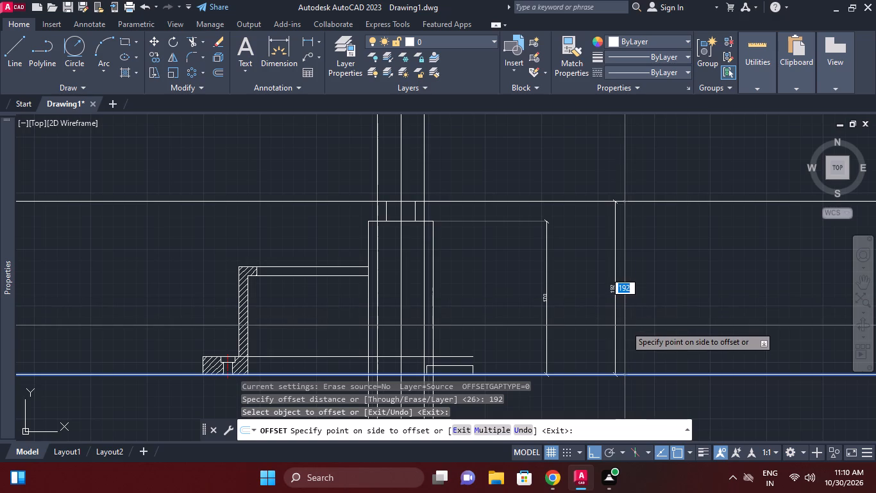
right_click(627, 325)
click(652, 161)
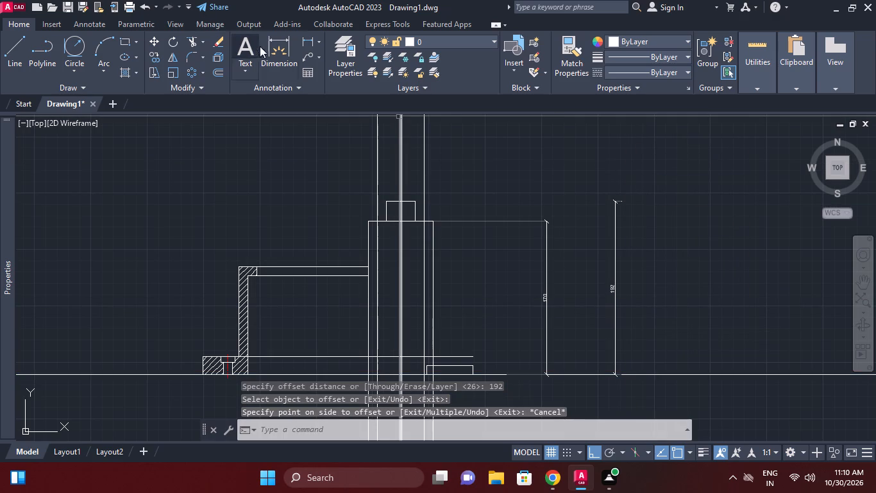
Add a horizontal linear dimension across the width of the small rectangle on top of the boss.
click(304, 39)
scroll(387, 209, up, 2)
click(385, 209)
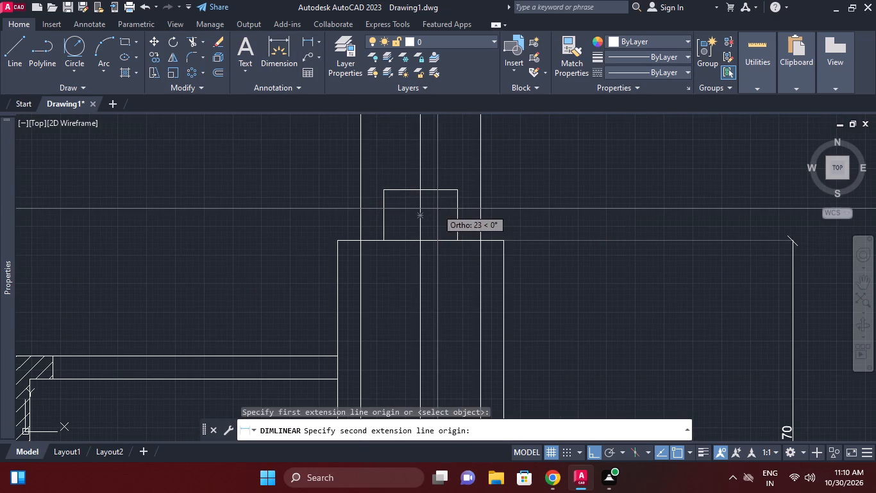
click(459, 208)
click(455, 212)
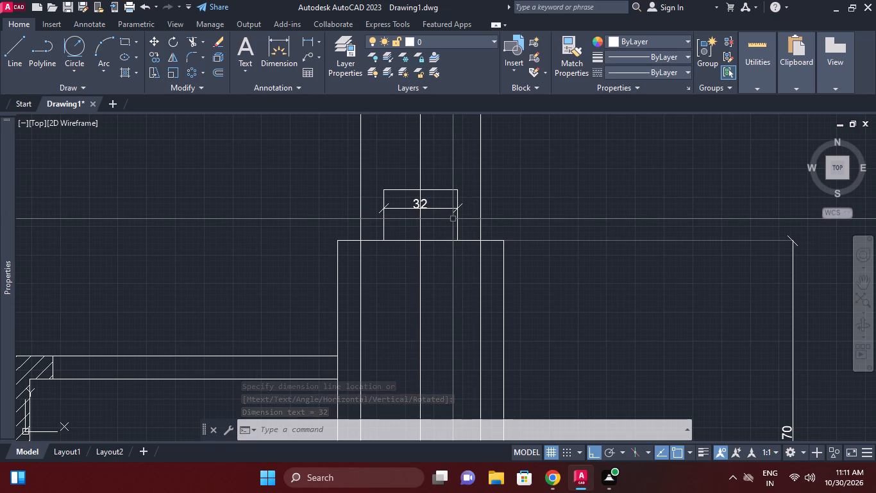
Offset the horizontal base line upward by 180 in the front view.
middle_drag(456, 238, 375, 238)
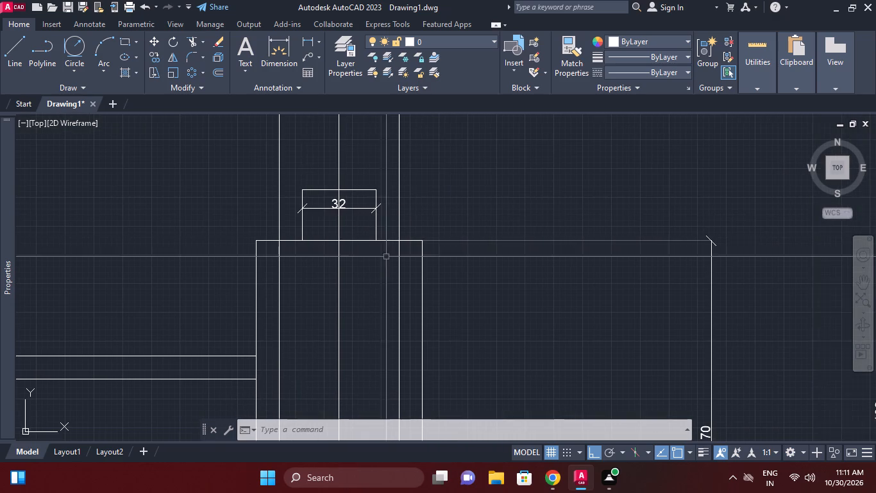
middle_drag(380, 247, 342, 193)
scroll(367, 230, down, 1)
middle_drag(430, 260, 409, 204)
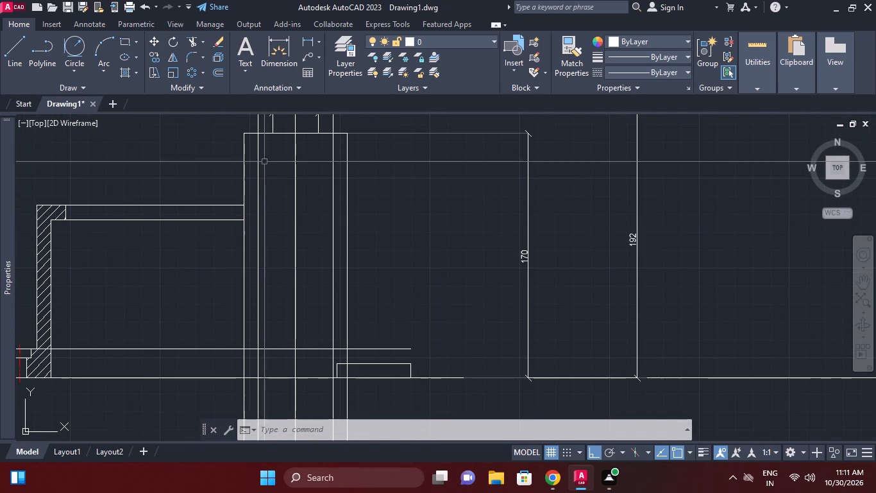
text(o 180)
key(Return)
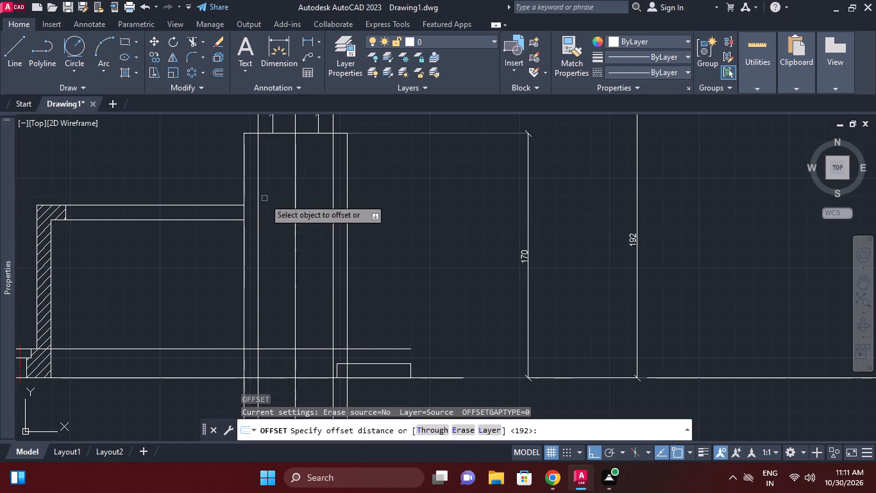
click(584, 376)
click(581, 338)
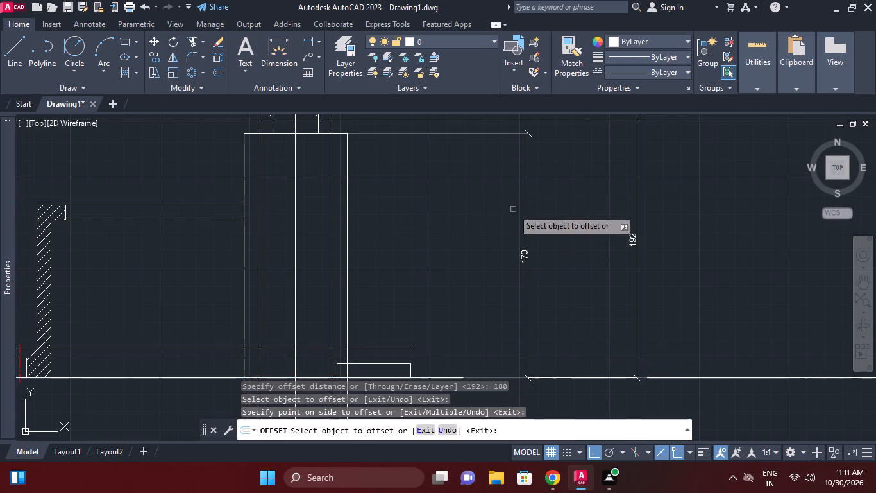
middle_drag(512, 209, 560, 307)
right_click(422, 160)
click(460, 160)
click(460, 170)
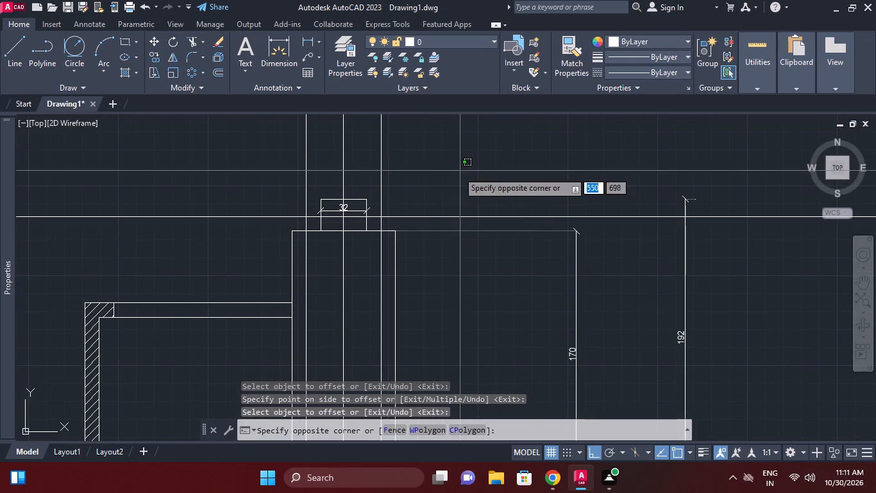
click(446, 164)
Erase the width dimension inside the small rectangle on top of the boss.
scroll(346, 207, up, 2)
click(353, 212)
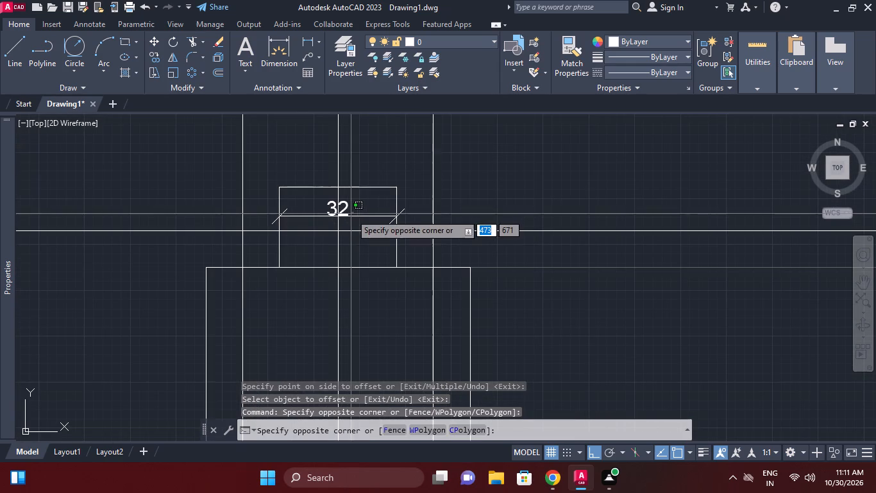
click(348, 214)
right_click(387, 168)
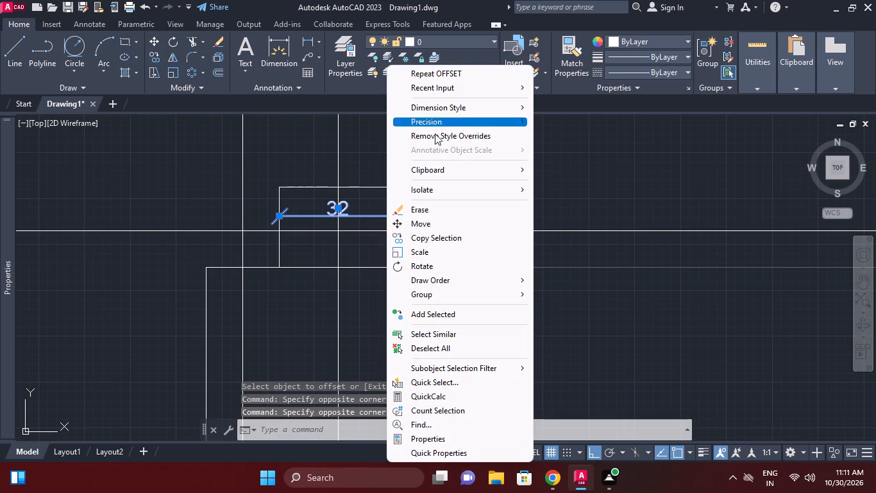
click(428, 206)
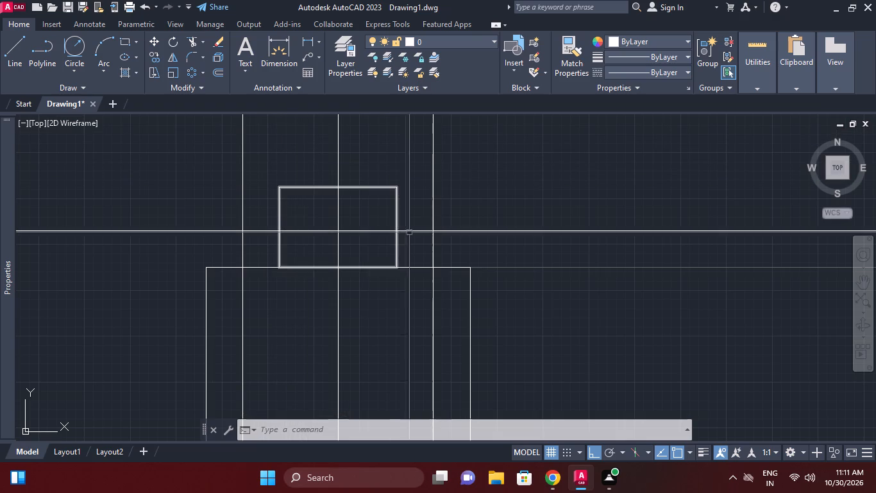
Add a vertical linear dimension from the horizontal construction line crossing the small rectangle down to the front view's base line.
middle_drag(407, 198, 283, 187)
scroll(405, 198, down, 1)
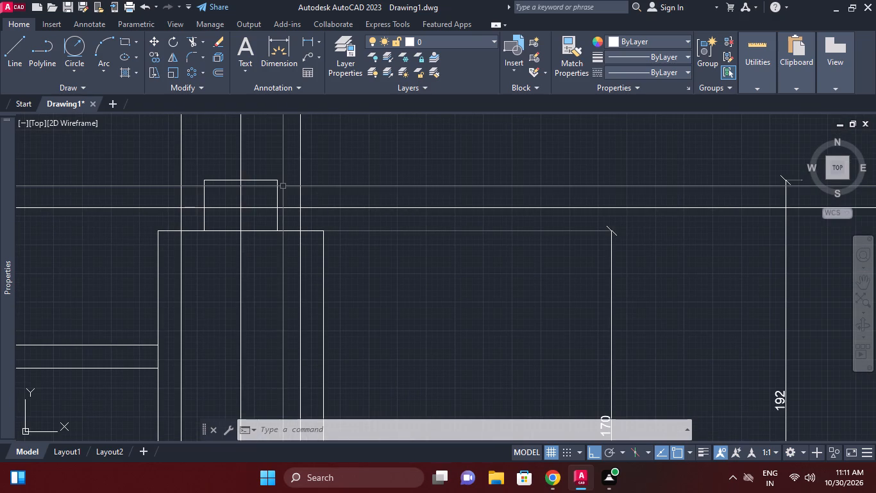
middle_drag(283, 186, 282, 174)
scroll(283, 186, down, 1)
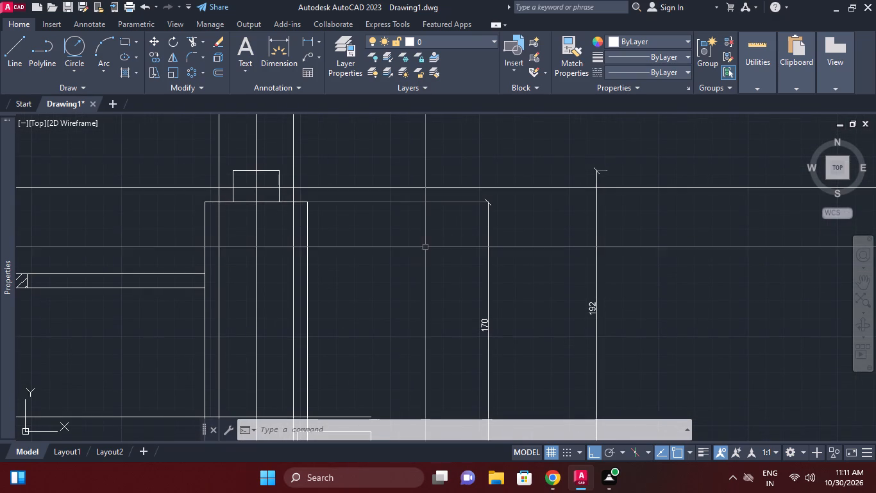
click(316, 42)
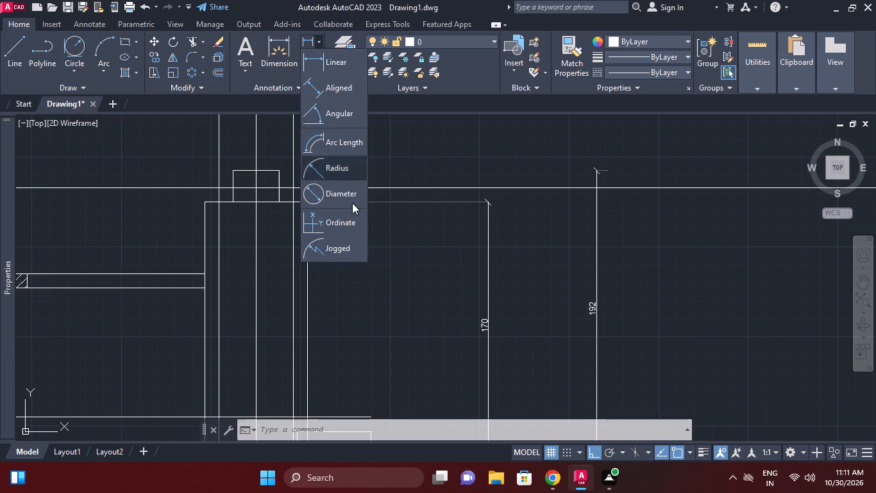
click(340, 52)
click(366, 184)
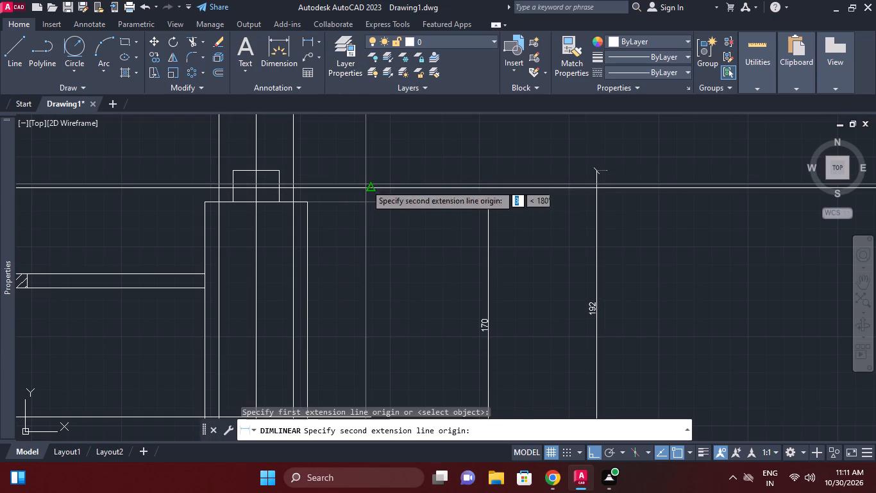
middle_drag(356, 261, 387, 121)
scroll(359, 179, down, 1)
click(402, 248)
click(419, 223)
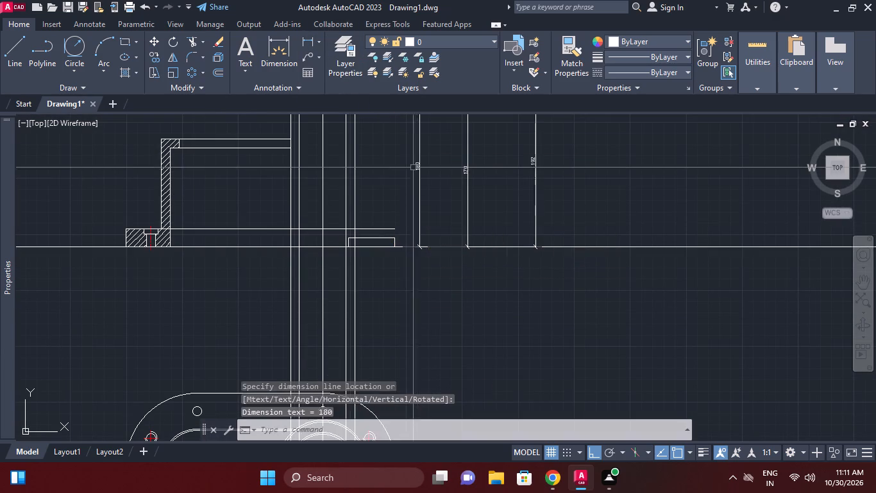
Draw a line from the small rectangle's top-right corner out 10 to the right-hand construction line and down to the horizontal construction line.
scroll(413, 168, up, 2)
middle_drag(413, 168, 477, 387)
middle_drag(396, 278, 423, 301)
middle_drag(358, 239, 373, 287)
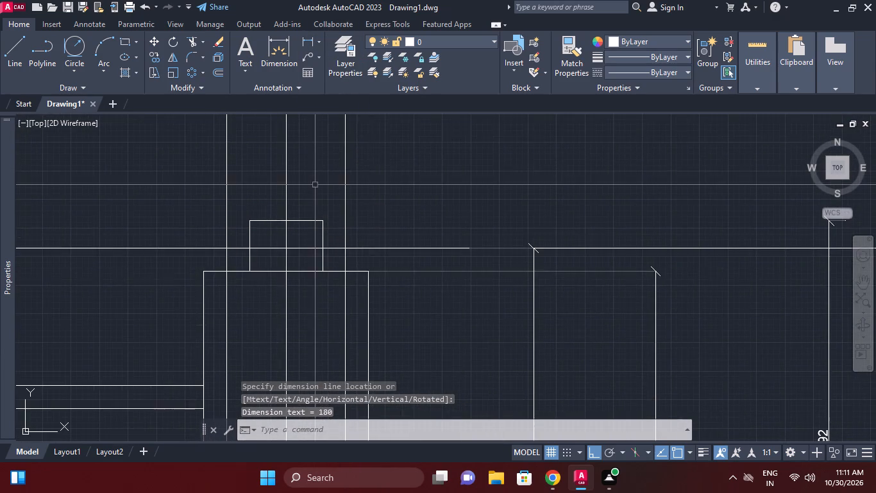
scroll(313, 180, down, 1)
middle_drag(315, 200, 319, 216)
scroll(323, 225, up, 1)
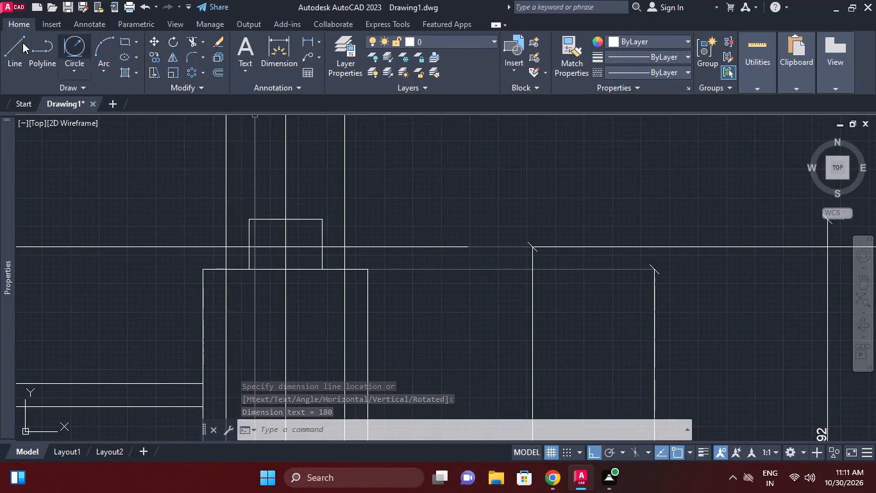
click(20, 42)
click(324, 219)
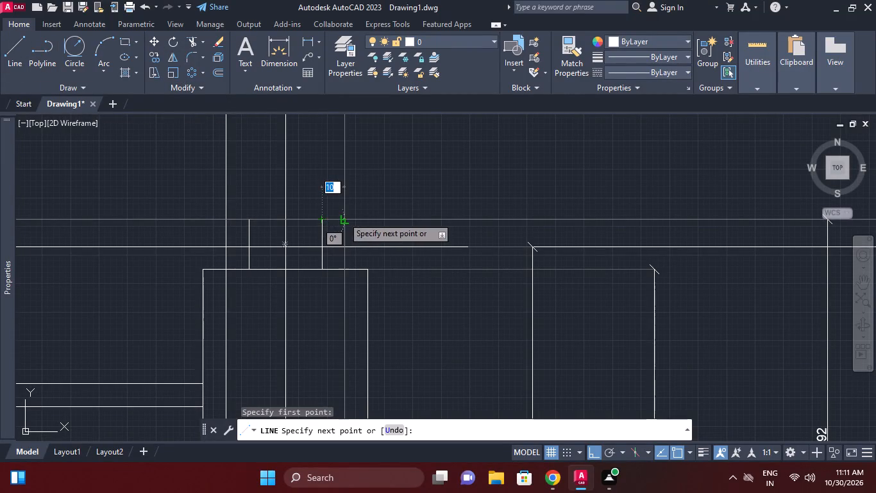
click(343, 217)
click(343, 247)
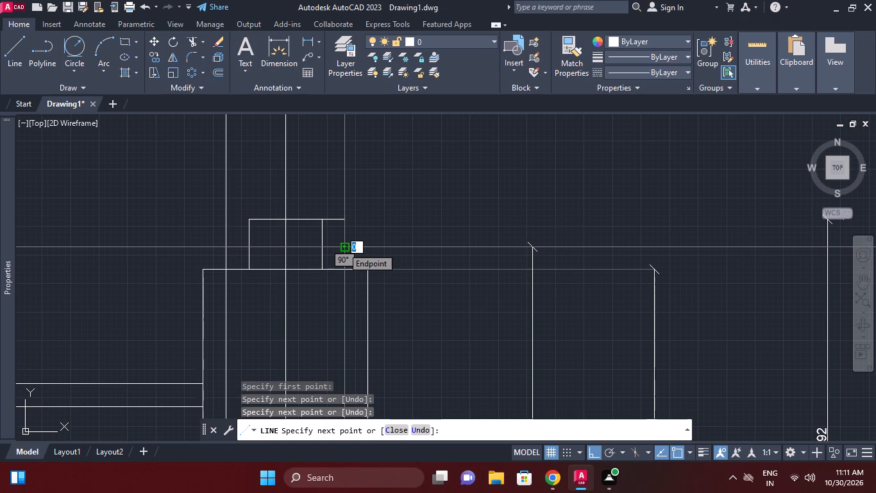
right_click(342, 247)
click(397, 254)
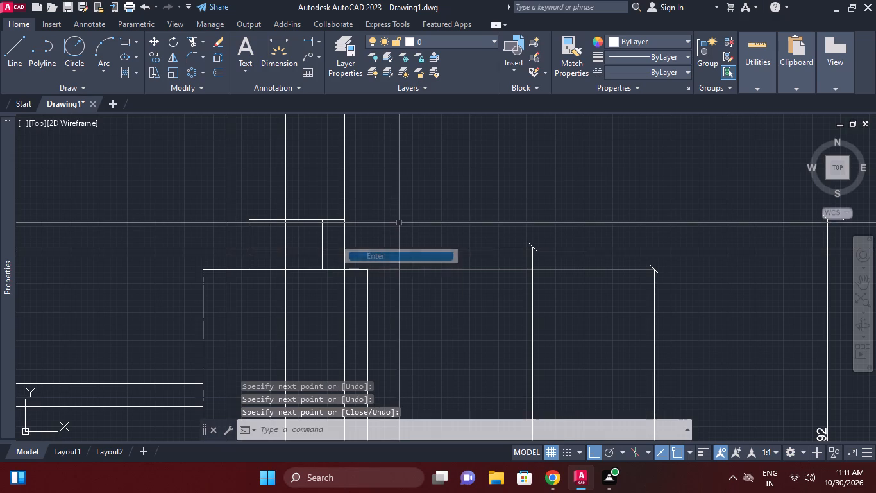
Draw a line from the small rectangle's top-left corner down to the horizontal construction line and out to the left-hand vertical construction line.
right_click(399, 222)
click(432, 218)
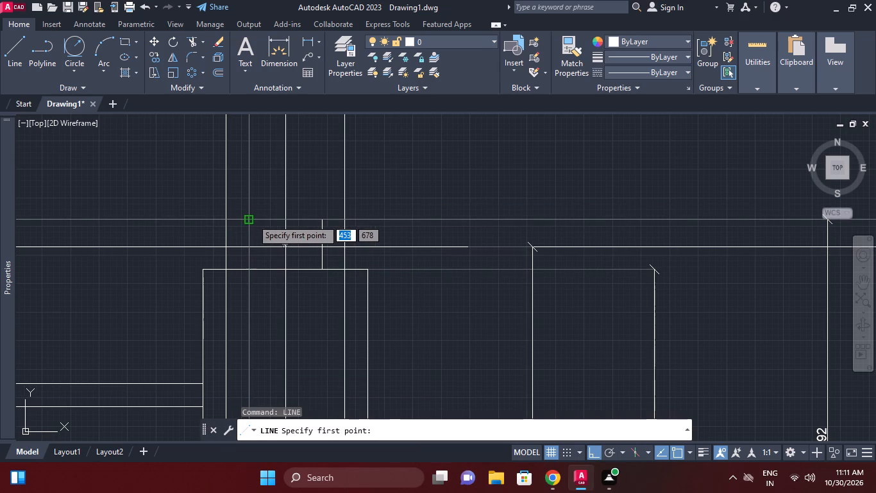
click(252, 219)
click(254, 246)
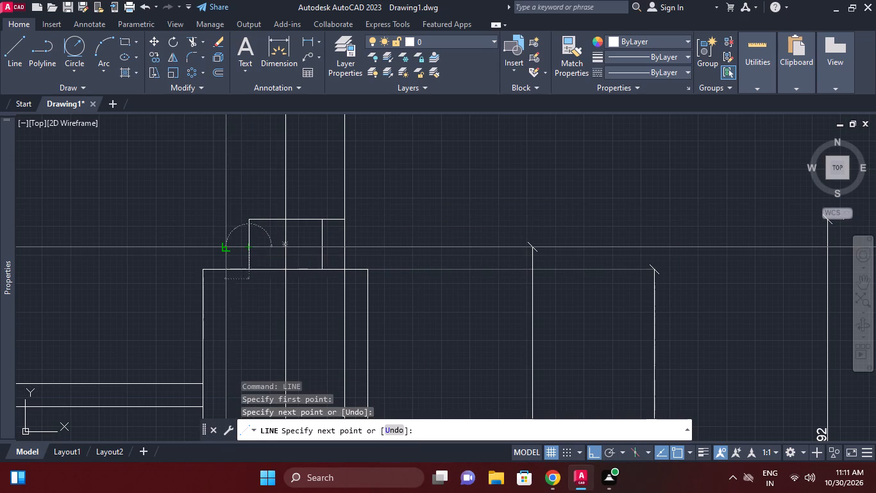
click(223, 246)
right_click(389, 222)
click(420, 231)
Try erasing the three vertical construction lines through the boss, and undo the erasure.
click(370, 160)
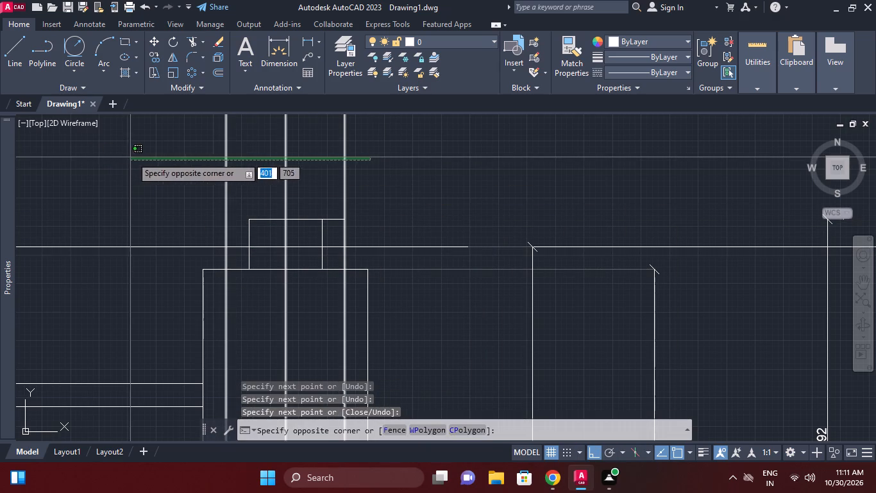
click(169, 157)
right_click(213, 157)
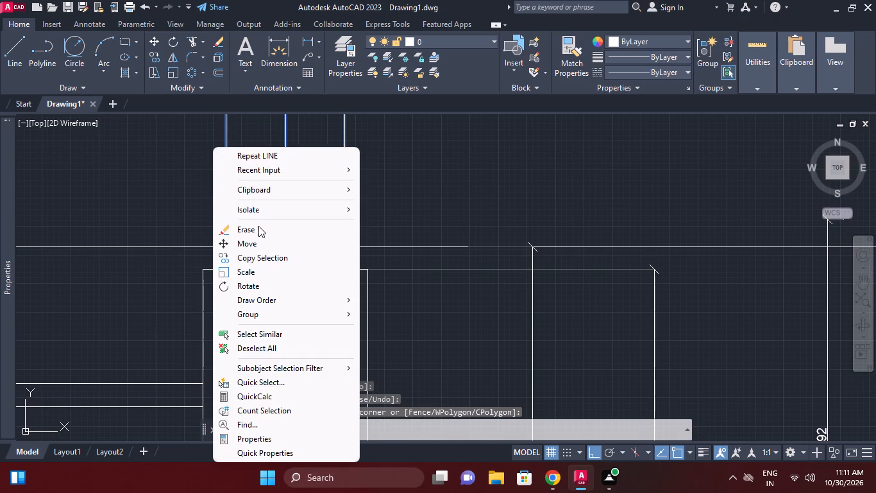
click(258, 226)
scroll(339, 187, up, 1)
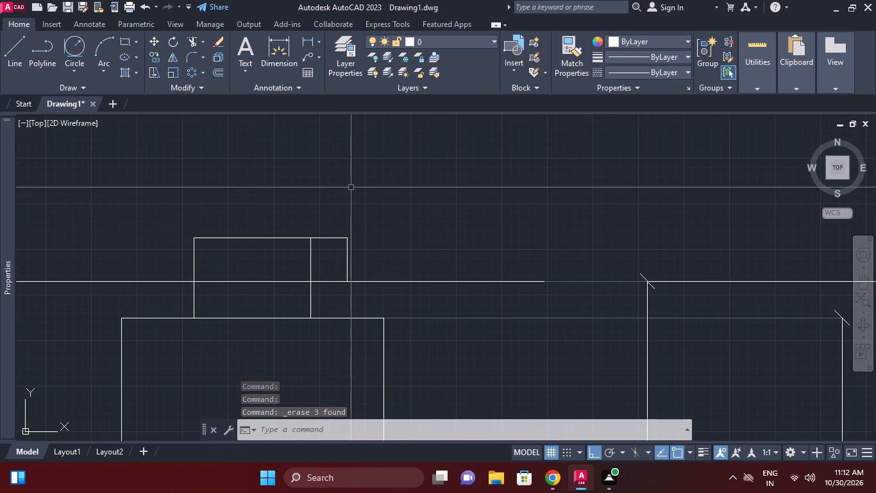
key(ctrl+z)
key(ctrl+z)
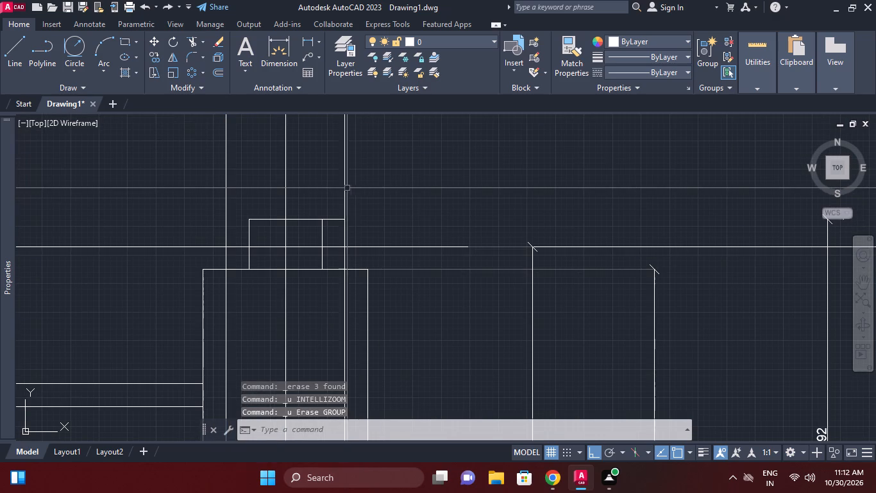
Draw a line from the small rectangle's top-left corner out to the left-hand vertical construction line and down to the horizontal construction line.
click(14, 40)
click(249, 220)
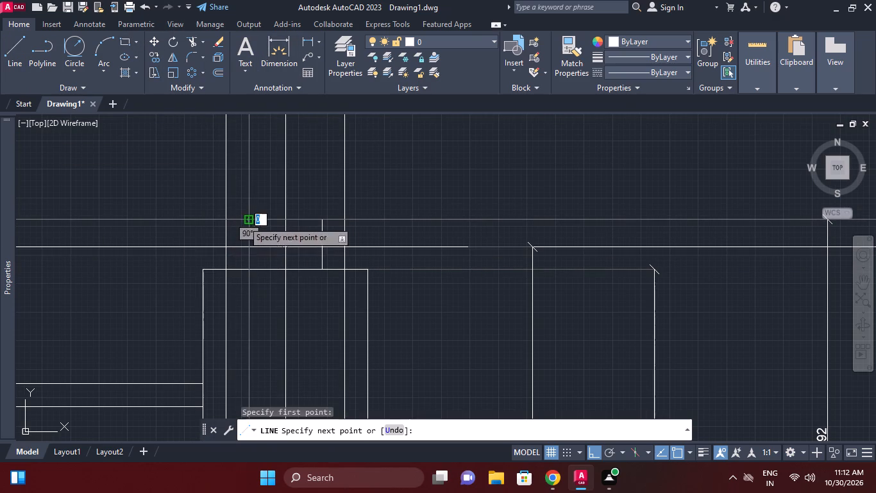
click(226, 222)
click(223, 250)
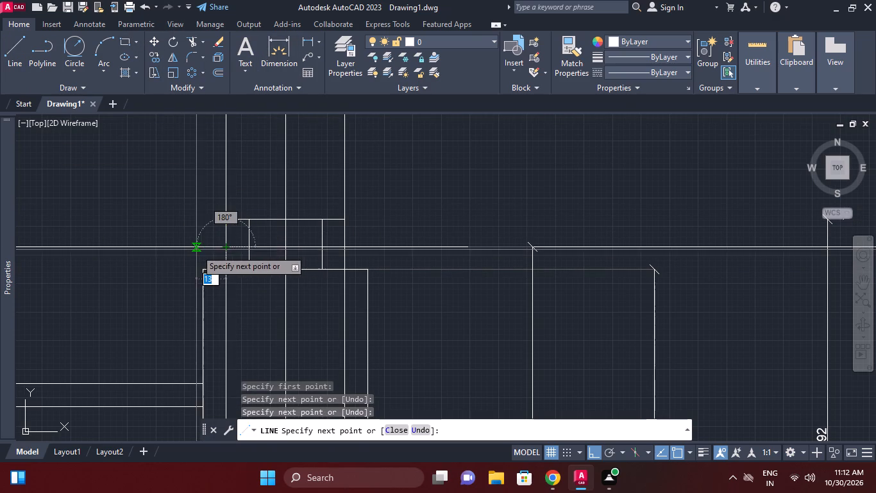
right_click(211, 229)
click(235, 250)
Erase the three vertical construction lines through the boss and the horizontal construction line crossing the small rectangle.
click(372, 159)
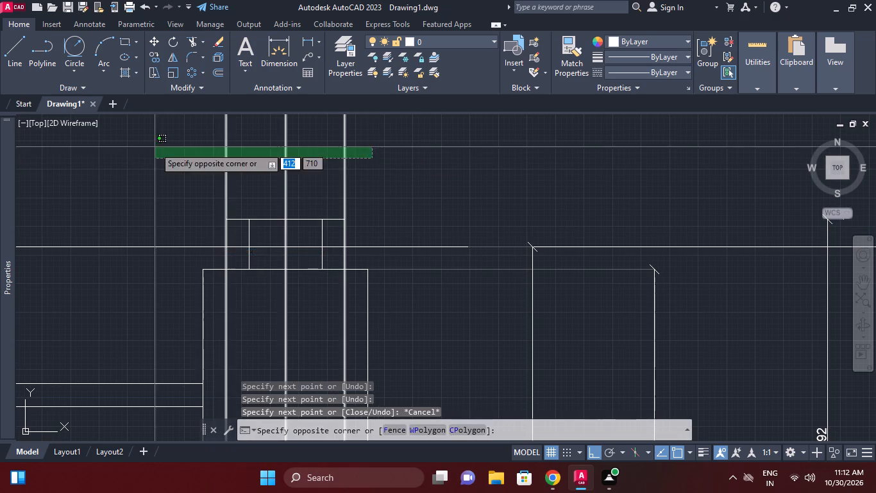
click(155, 147)
right_click(155, 147)
click(206, 227)
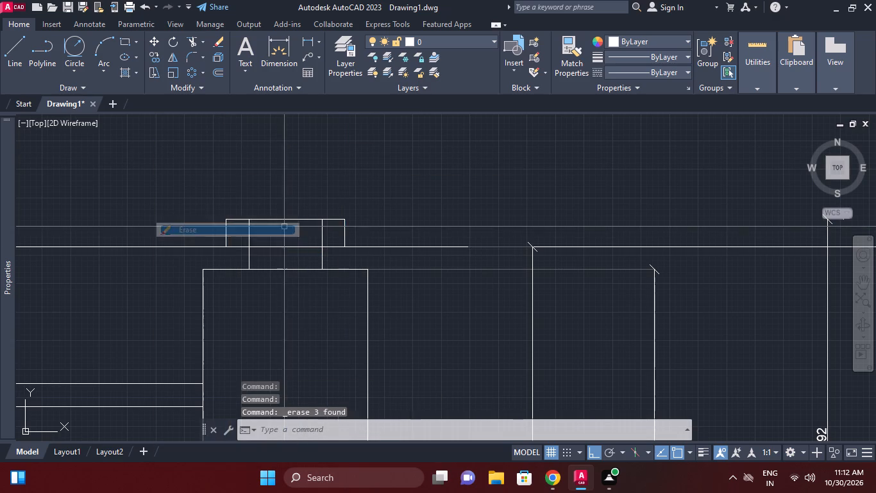
click(389, 255)
click(383, 241)
right_click(394, 218)
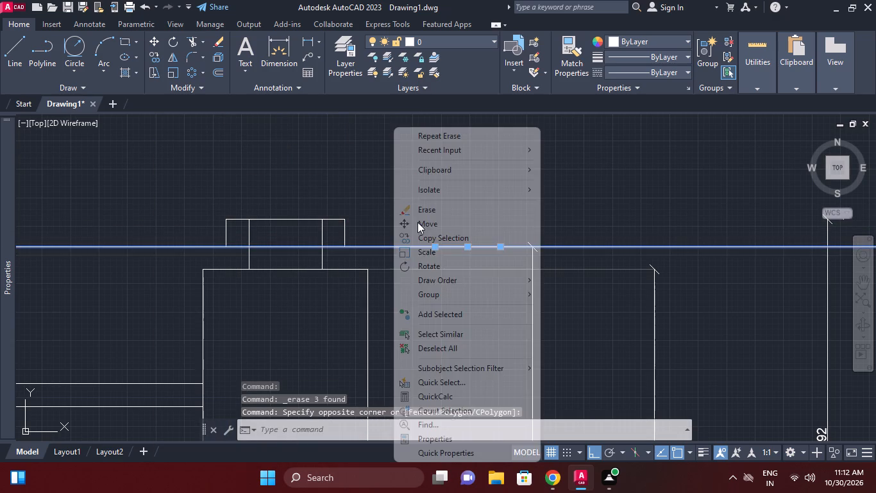
click(423, 215)
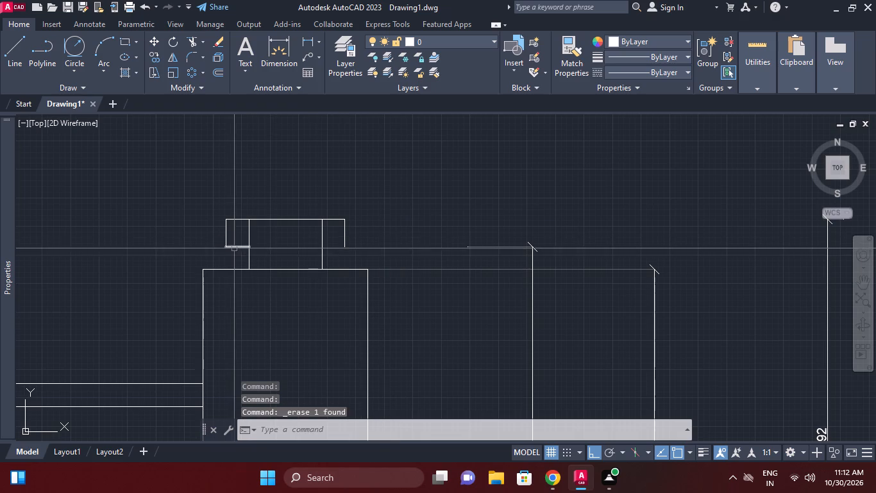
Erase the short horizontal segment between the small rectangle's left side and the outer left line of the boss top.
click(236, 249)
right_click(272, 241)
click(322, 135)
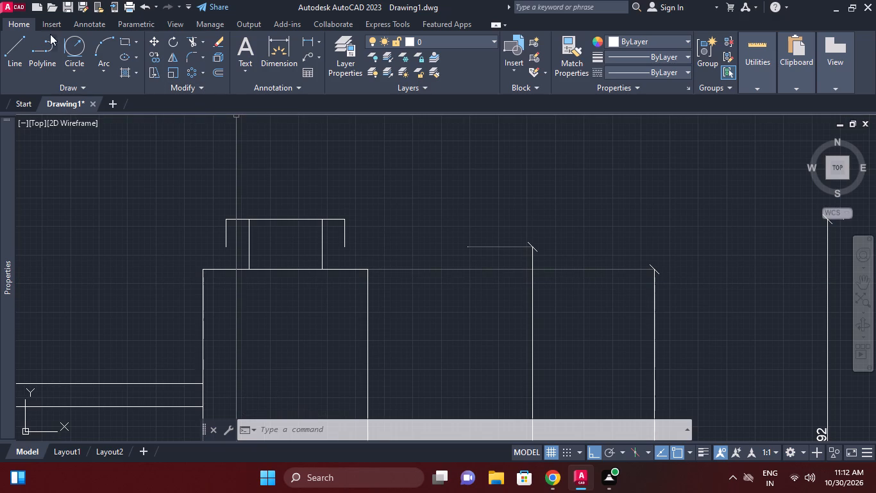
Measure the horizontal distance from the small rectangle's top-right corner to the outer right corner using a linear dimension, without placing it.
click(300, 39)
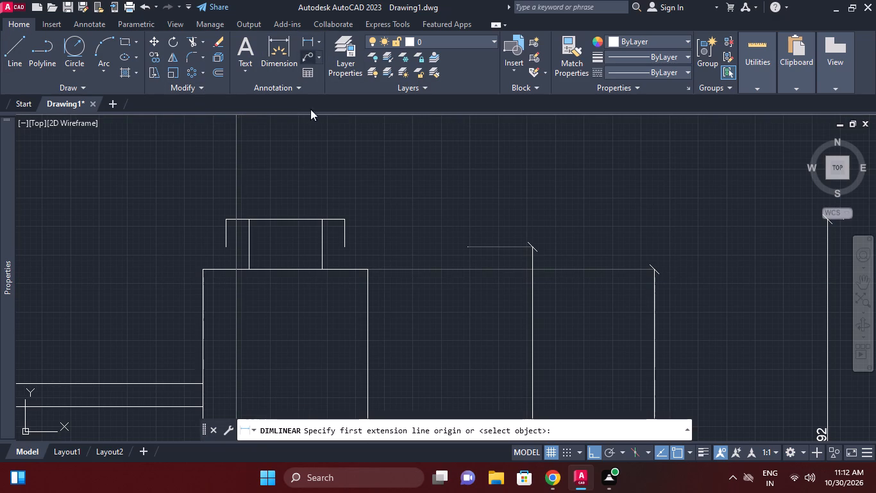
click(321, 220)
click(346, 218)
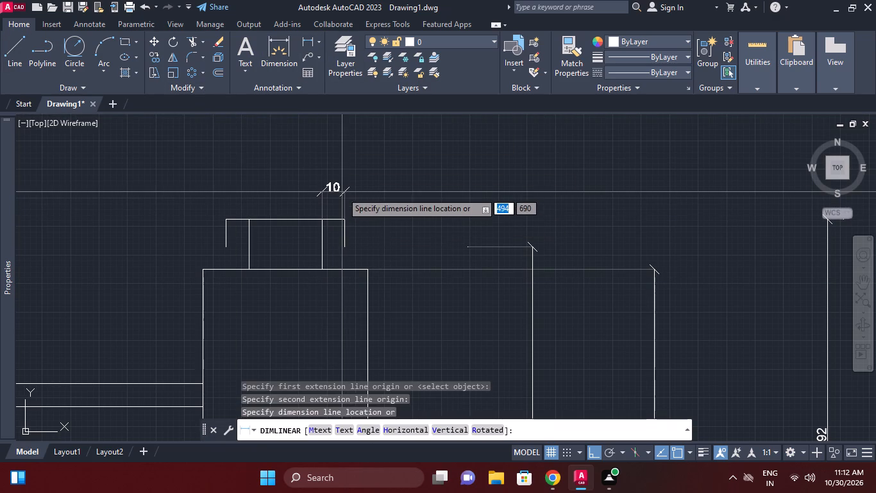
right_click(342, 192)
click(364, 212)
Offset the left and right vertical sides of the boss outward by 10.
middle_drag(353, 228, 335, 196)
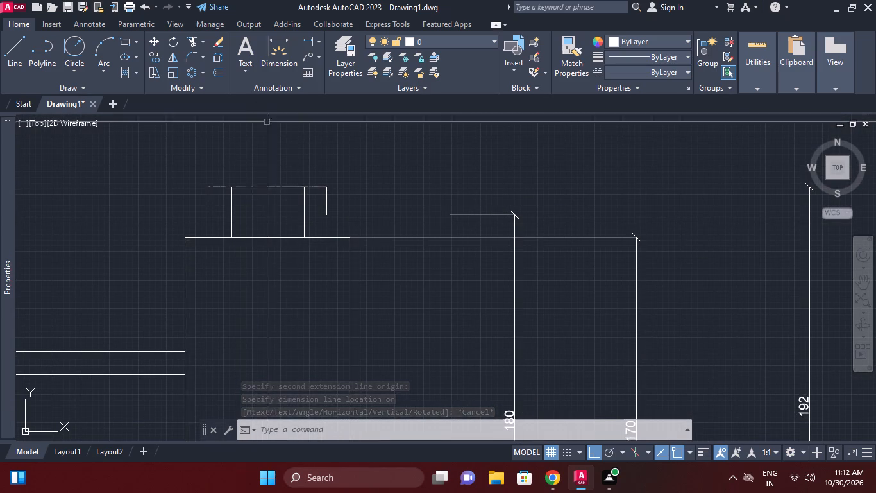
click(219, 73)
key(0)
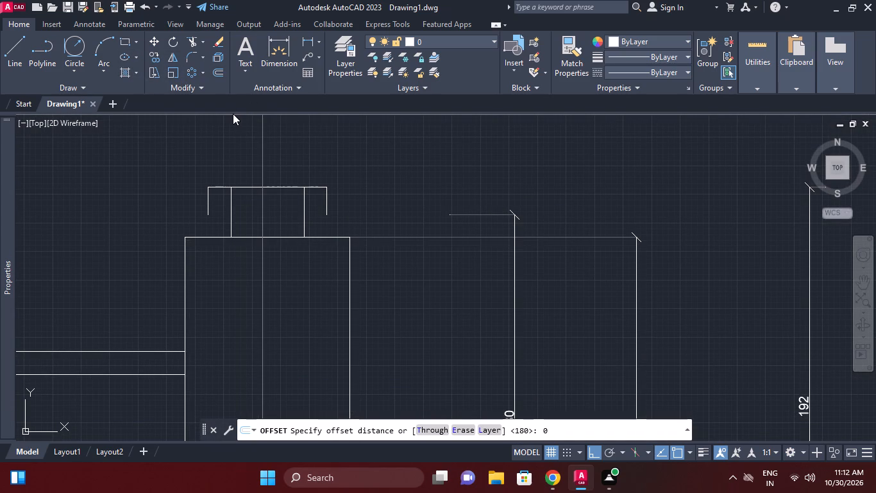
key(BackSpace)
text(10)
key(Return)
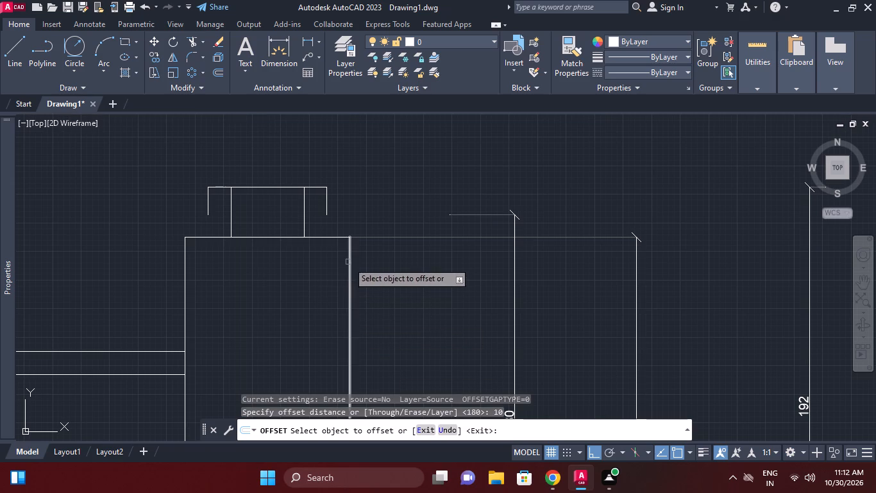
click(348, 262)
click(375, 248)
click(186, 270)
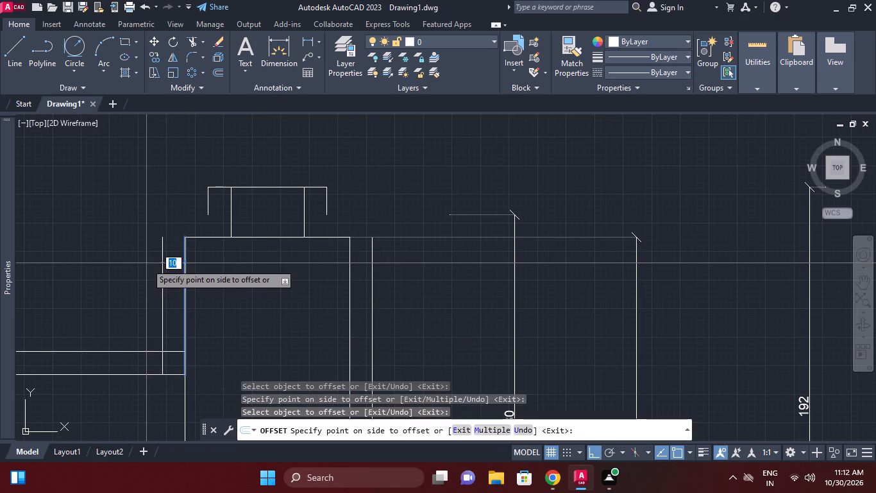
click(146, 263)
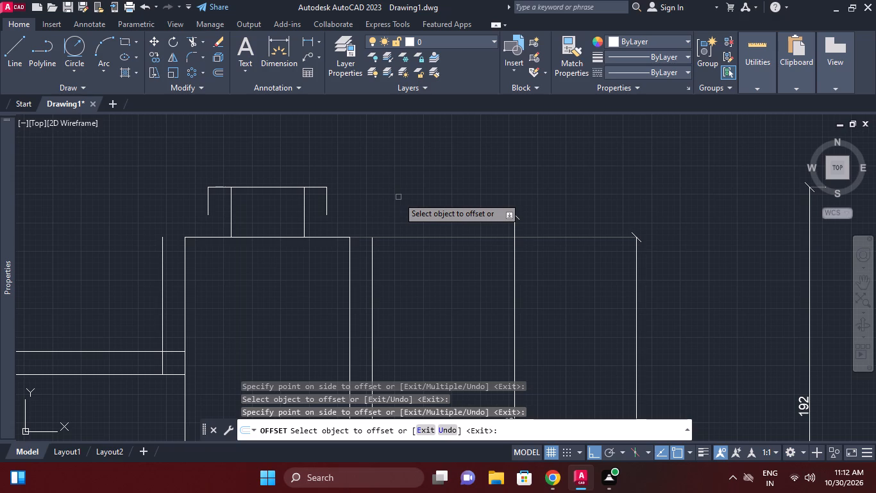
right_click(398, 197)
click(423, 206)
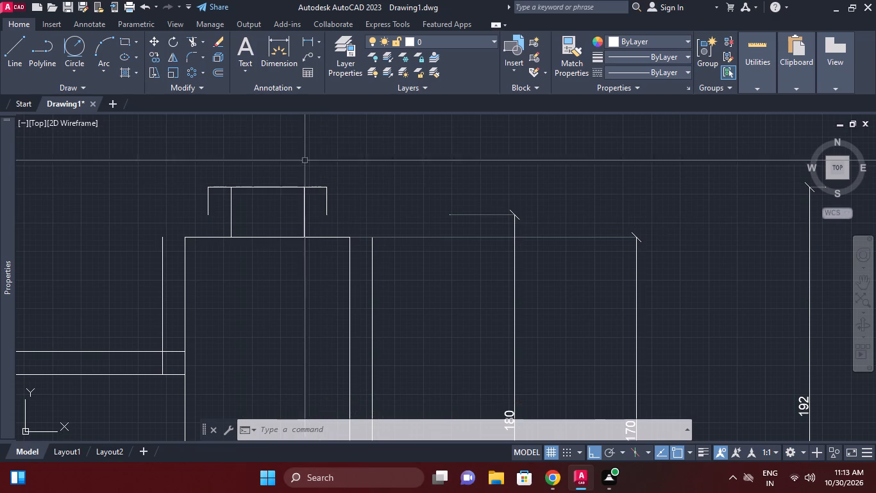
Stretch the upper extension line of the 180 dimension to the lower end of the boss top's right outer line.
click(460, 220)
click(455, 204)
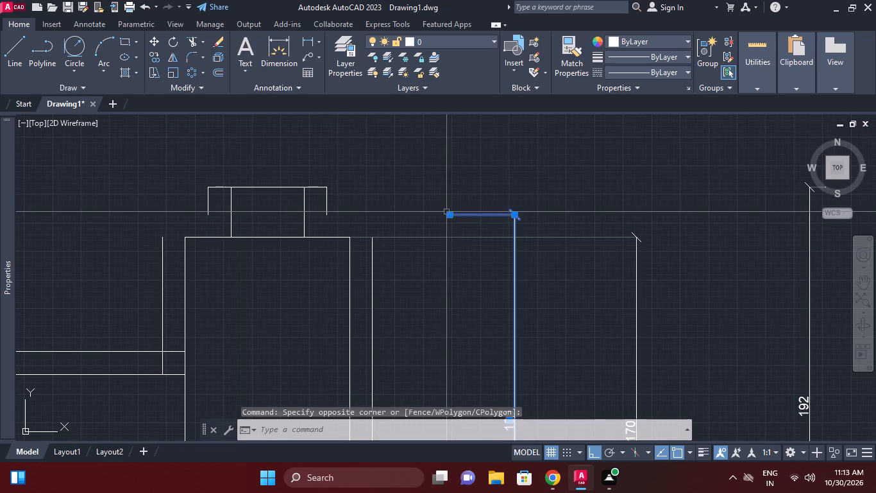
click(446, 214)
click(450, 193)
click(450, 214)
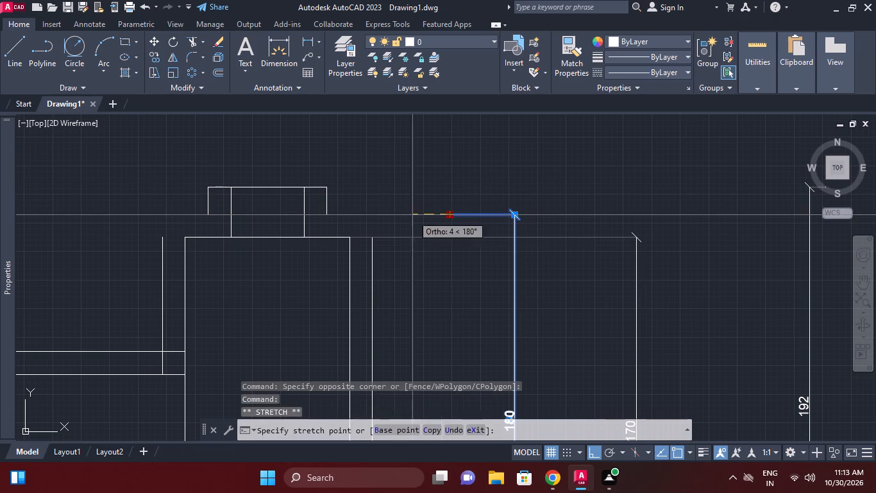
click(326, 214)
click(325, 216)
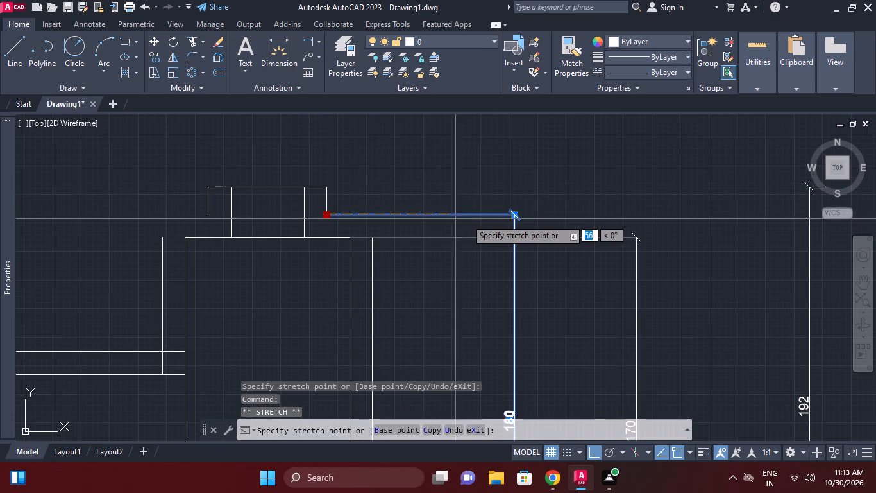
Shorten the upper extension line of the 180 dimension so it ends just beside its dimension line.
click(500, 216)
key(Escape)
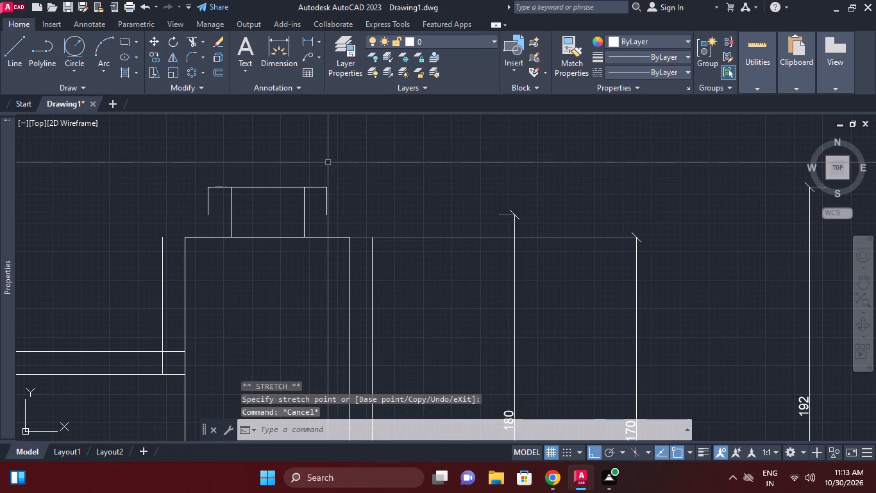
Draw horizontal lines outward from the lower ends of the boss top's left and right outer sides, past the outer walls.
key(l)
key(space)
click(326, 214)
click(435, 218)
key(Escape)
key(space)
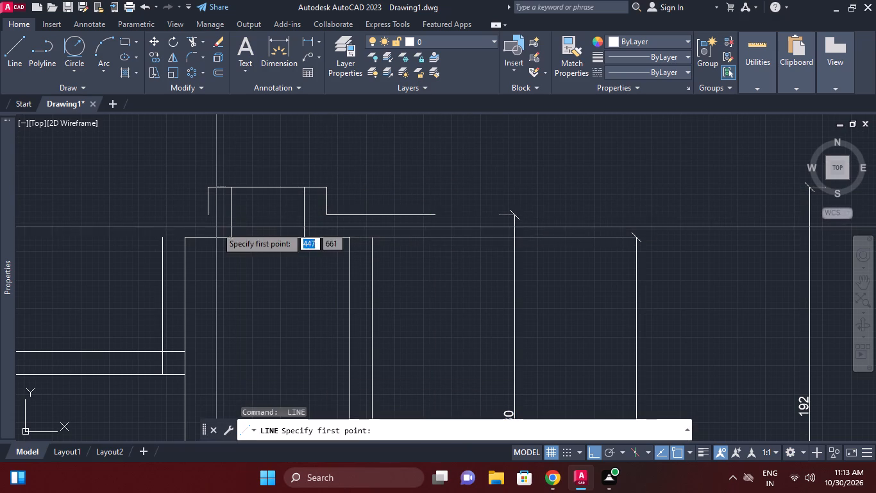
click(207, 216)
click(117, 216)
key(Escape)
Extend the left and right outer wall lines up to the new horizontal shoulder lines.
middle_drag(174, 231, 189, 232)
text(ex)
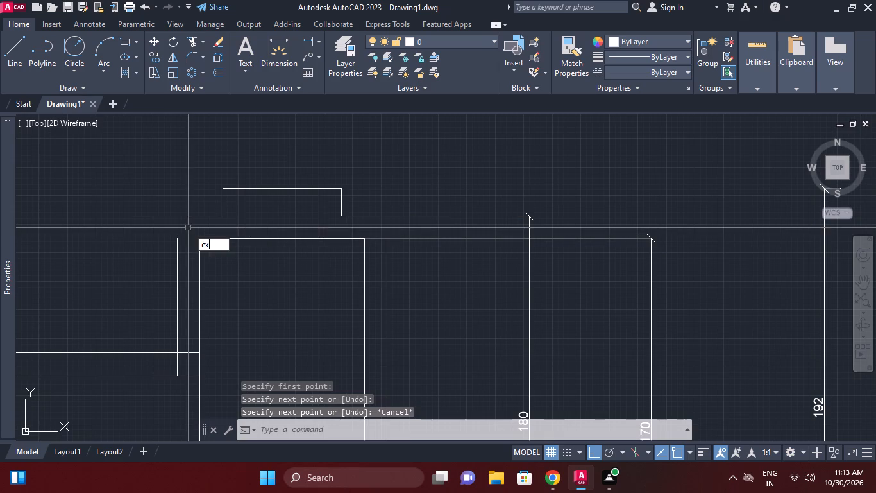
key(space)
click(180, 221)
click(174, 215)
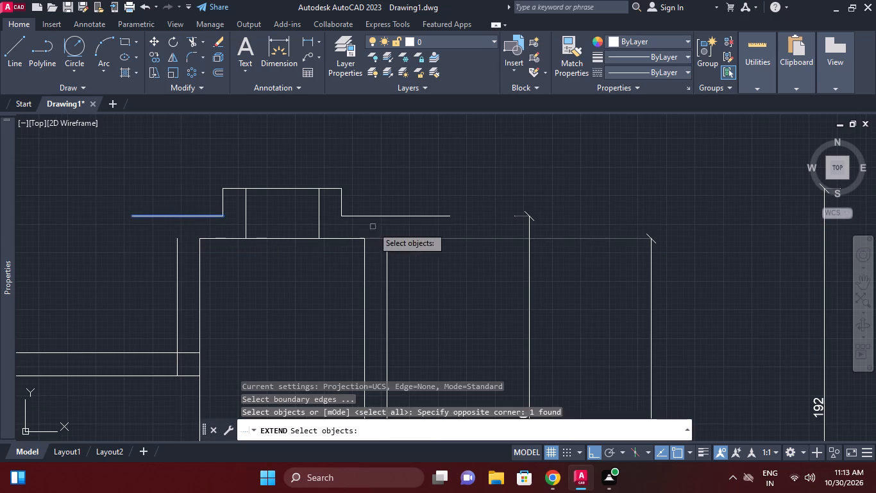
drag(408, 232, 405, 223)
click(395, 200)
right_click(395, 200)
click(398, 259)
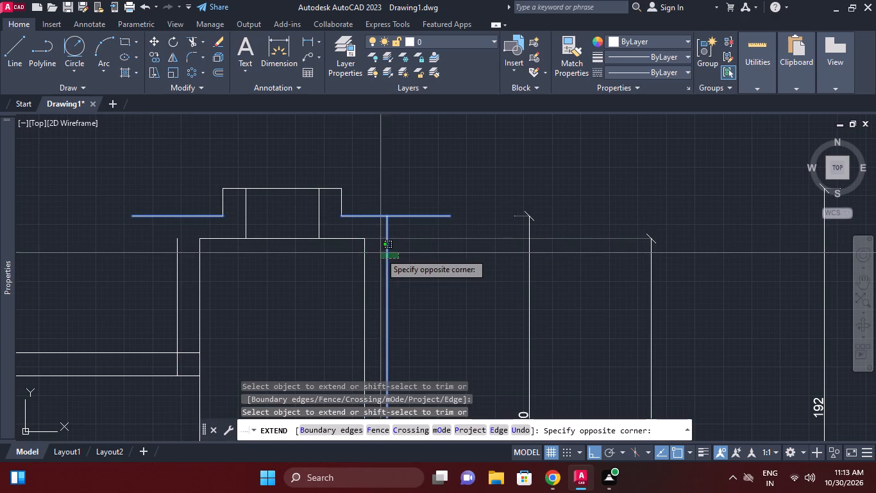
click(380, 253)
drag(189, 258, 180, 258)
click(142, 257)
right_click(128, 235)
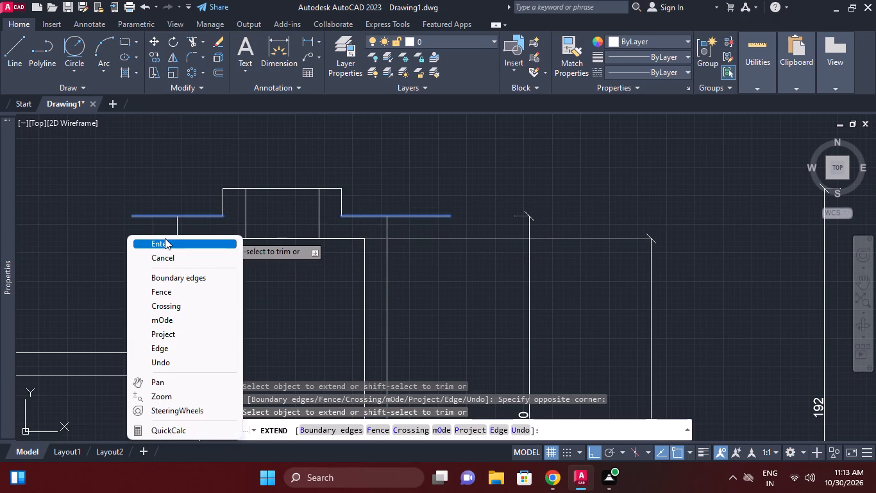
click(165, 238)
Trim the ends of both shoulder lines that overhang the outer walls.
click(192, 37)
right_click(173, 157)
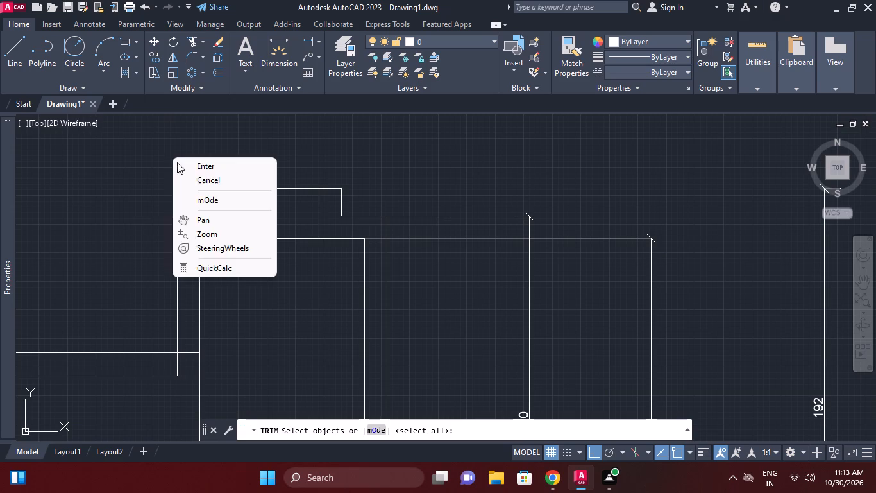
click(183, 167)
click(155, 186)
click(140, 227)
click(419, 216)
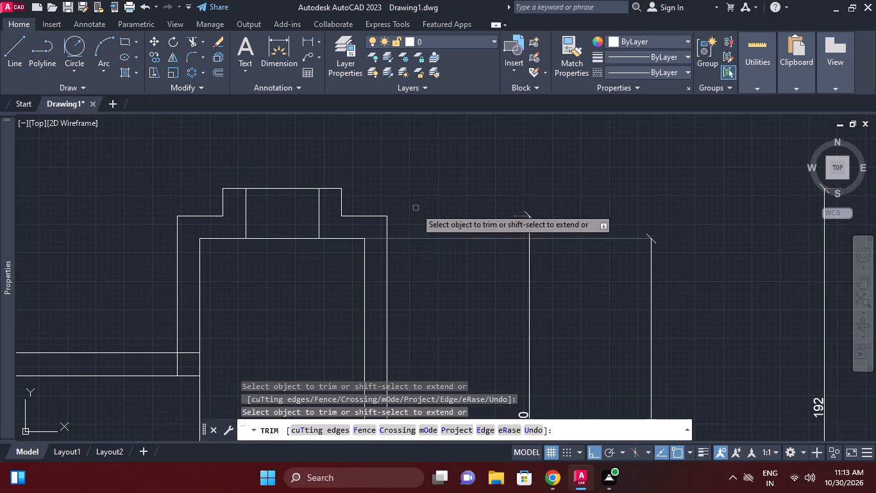
right_click(414, 181)
click(453, 192)
Trim the arm's top line and the left outer wall line where they overlap at the arm-to-boss junction.
scroll(439, 197, down, 2)
middle_drag(415, 241, 421, 223)
scroll(351, 232, up, 2)
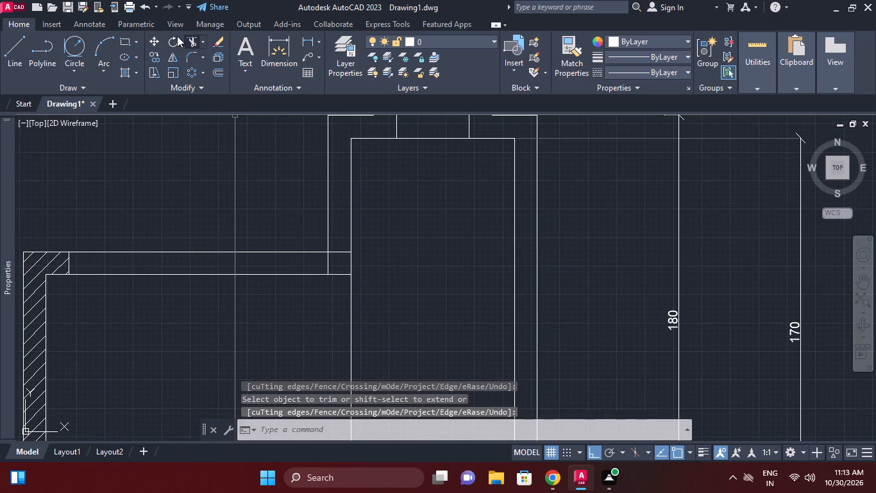
click(188, 41)
right_click(213, 197)
click(244, 200)
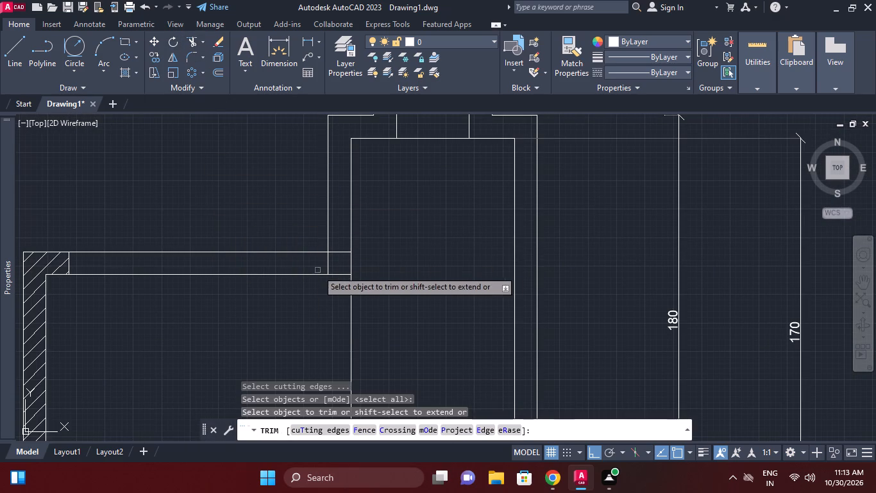
click(332, 254)
click(328, 263)
scroll(239, 214, down, 1)
middle_drag(240, 216, 243, 229)
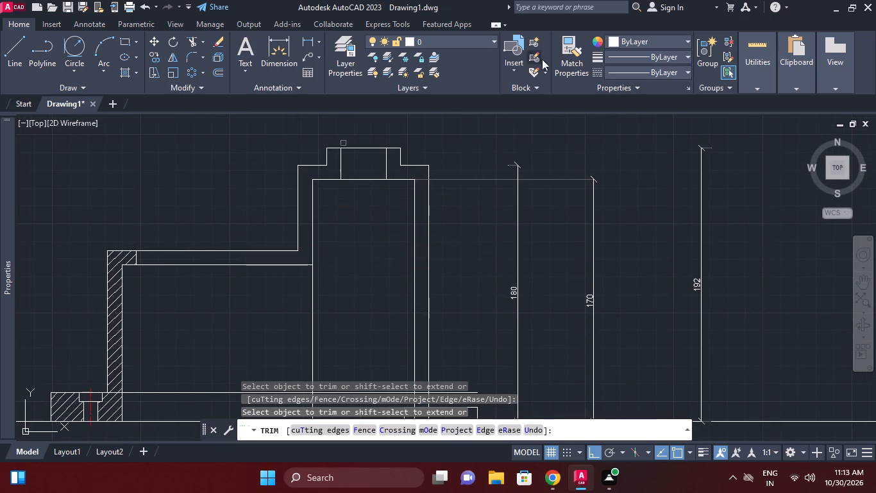
middle_drag(519, 284, 521, 144)
right_click(467, 194)
click(484, 199)
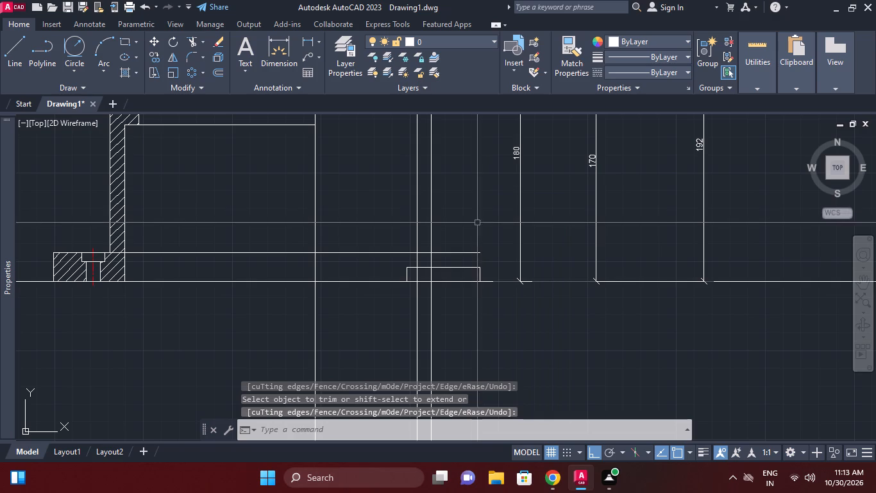
Stretch the right end of the base's top line outward to line up with the end of the bottom line below it.
scroll(438, 285, down, 1)
middle_drag(439, 285, 450, 300)
scroll(466, 284, up, 2)
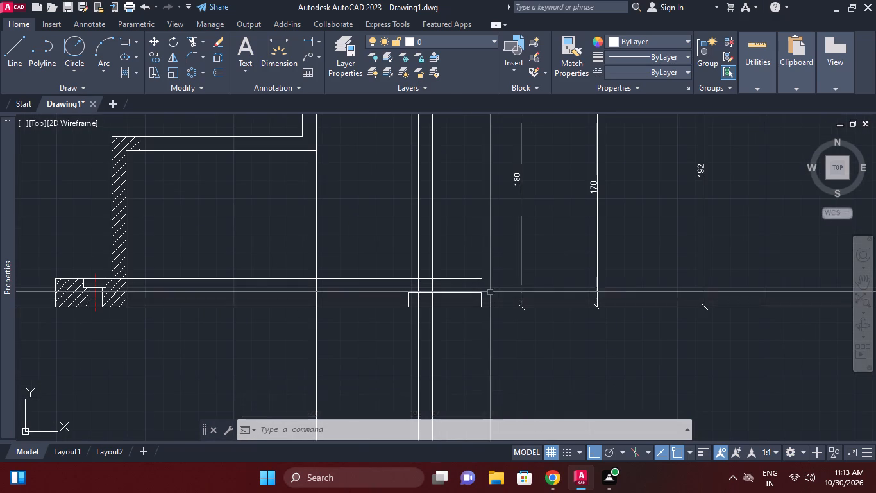
scroll(490, 292, up, 1)
click(469, 265)
click(448, 254)
click(469, 260)
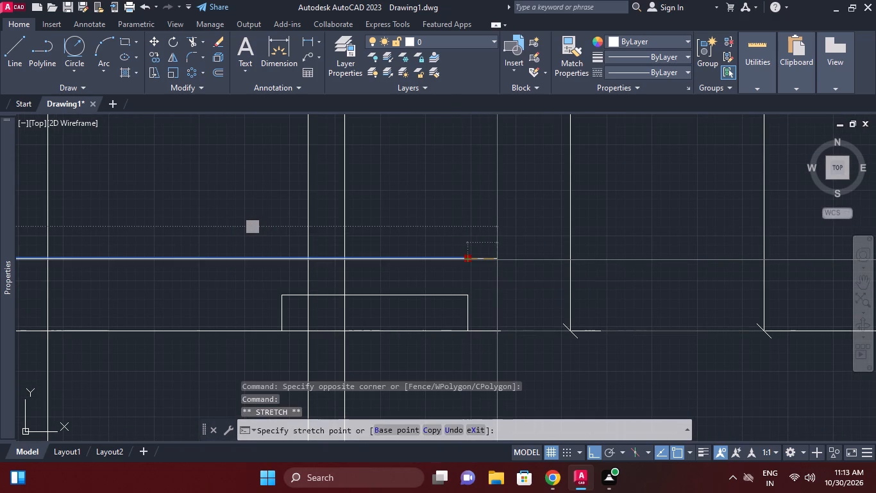
click(499, 259)
right_click(524, 242)
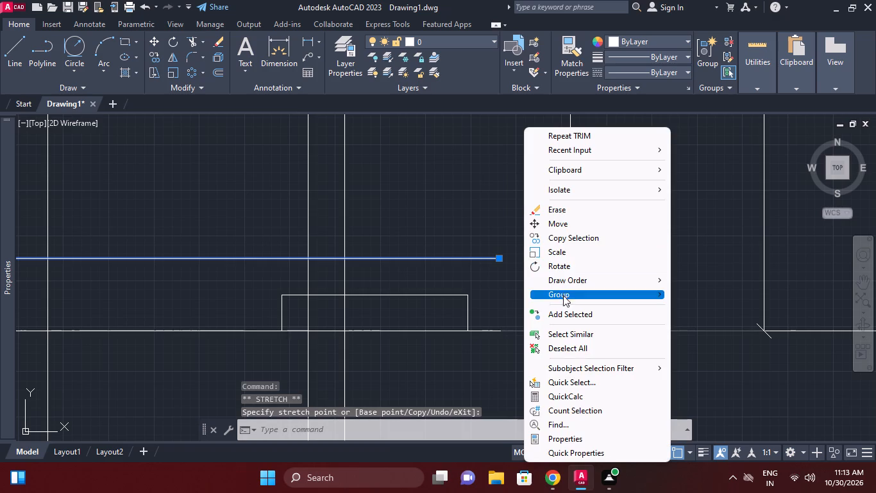
click(560, 350)
Trim the right outer wall line just below the base's top line, and the top line between the inner and outer right walls.
middle_drag(466, 255, 470, 266)
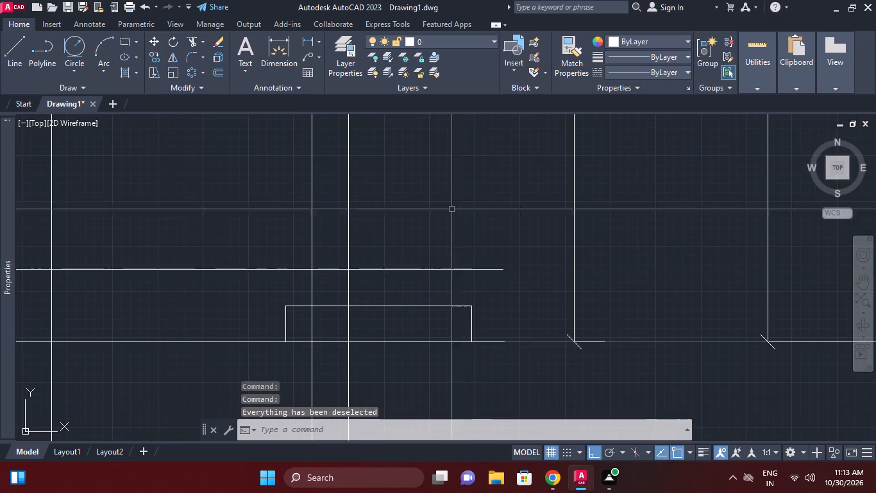
scroll(444, 234, down, 1)
middle_drag(444, 236, 449, 252)
scroll(433, 274, down, 1)
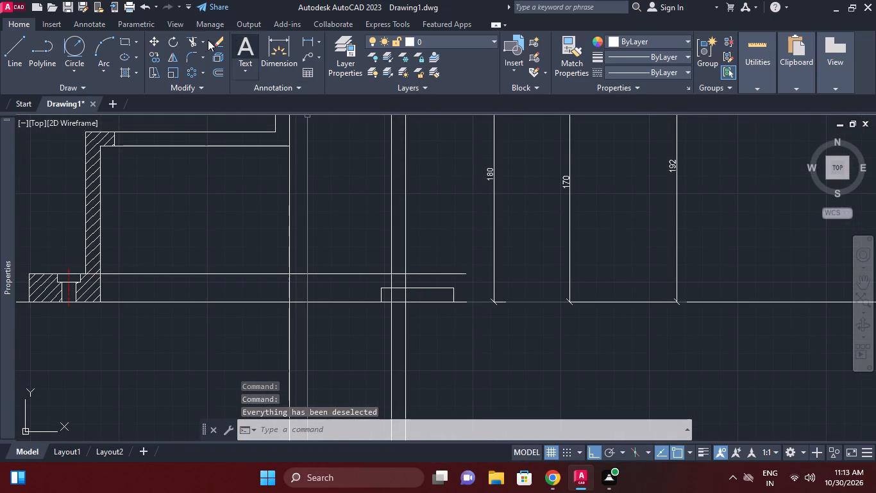
click(194, 35)
right_click(231, 100)
click(213, 175)
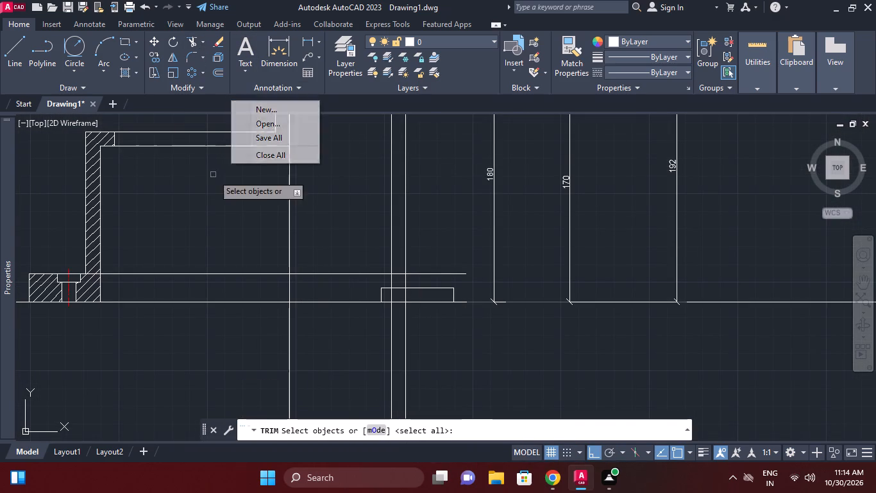
click(204, 167)
click(205, 162)
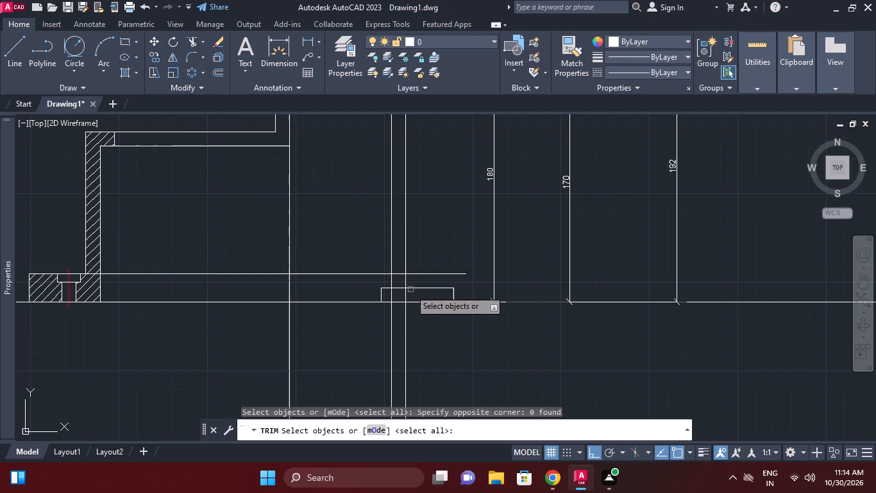
scroll(417, 264, up, 2)
right_click(414, 250)
click(448, 253)
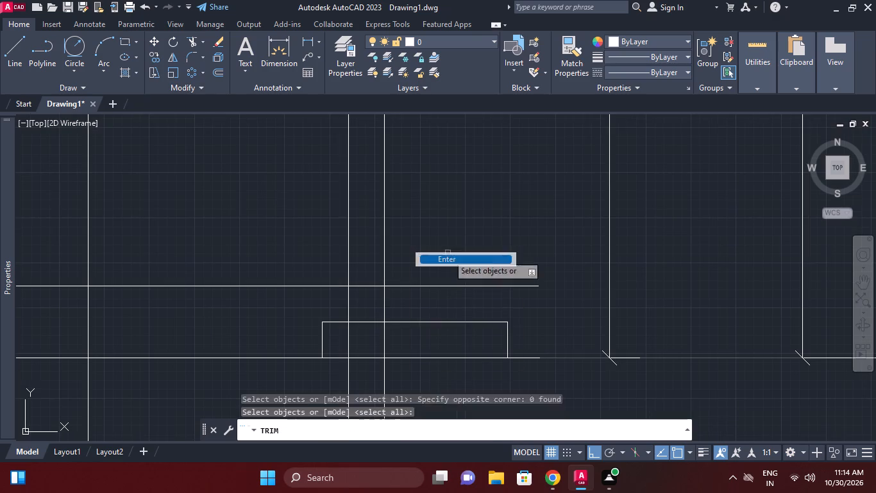
click(385, 300)
click(372, 286)
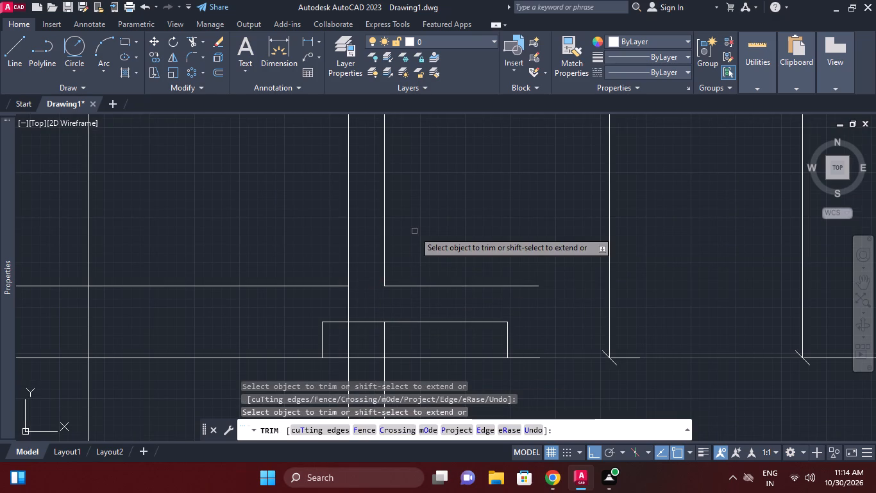
right_click(501, 220)
click(524, 230)
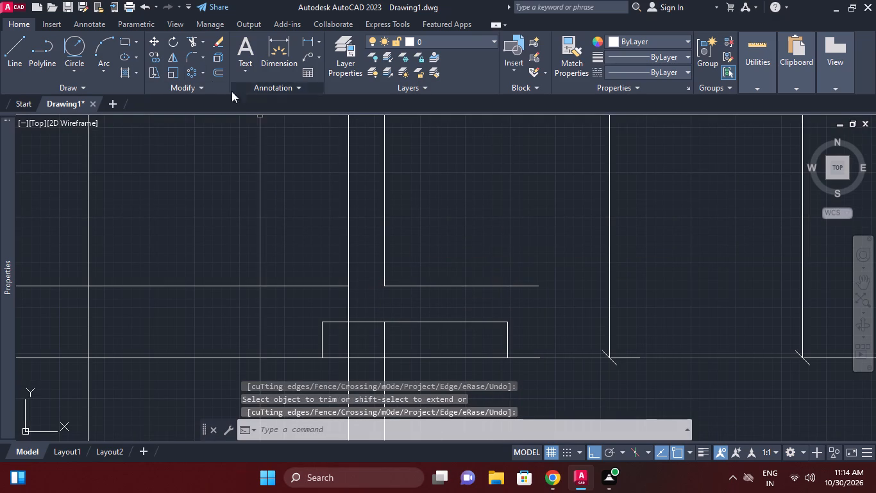
Draw a horizontal line outward from the small base rectangle's top-right corner and a vertical line down across it from the base top line's right end.
click(21, 46)
click(512, 320)
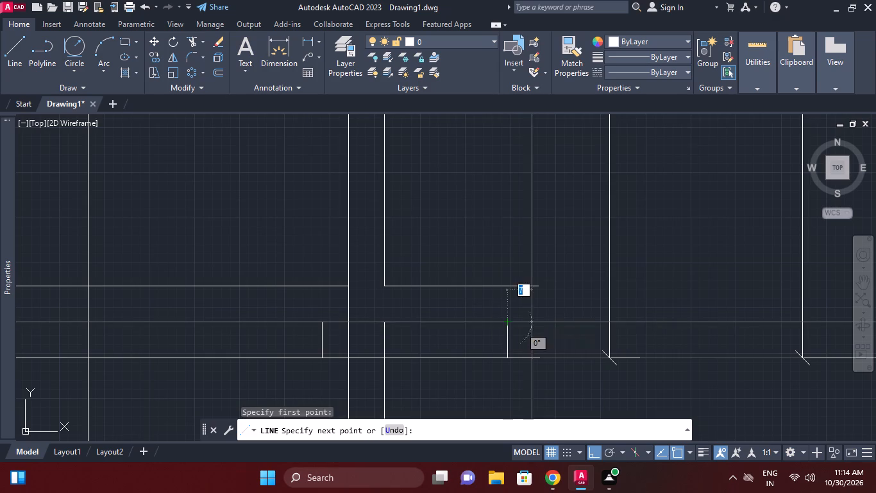
click(560, 322)
right_click(570, 300)
click(594, 303)
right_click(574, 273)
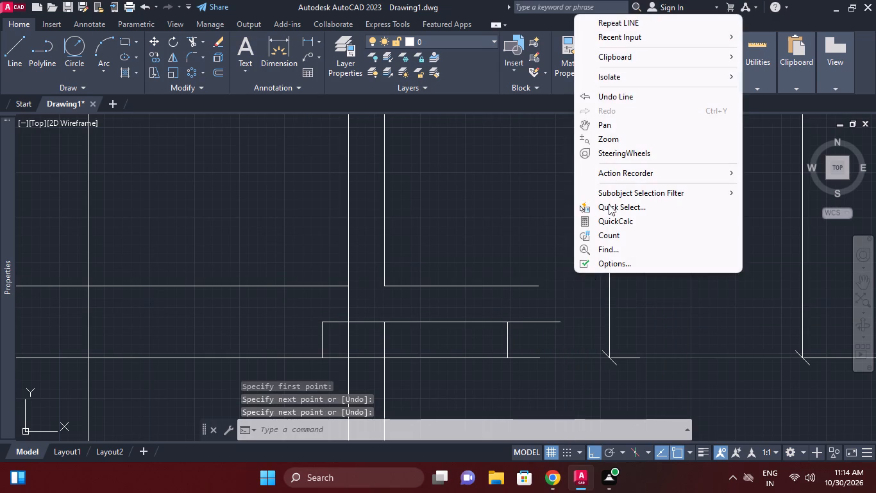
click(623, 24)
click(539, 288)
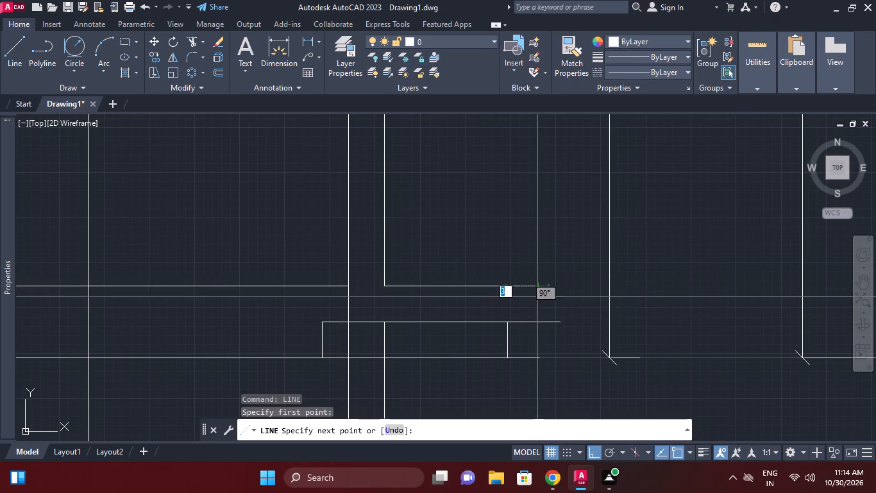
click(537, 334)
right_click(569, 278)
click(590, 286)
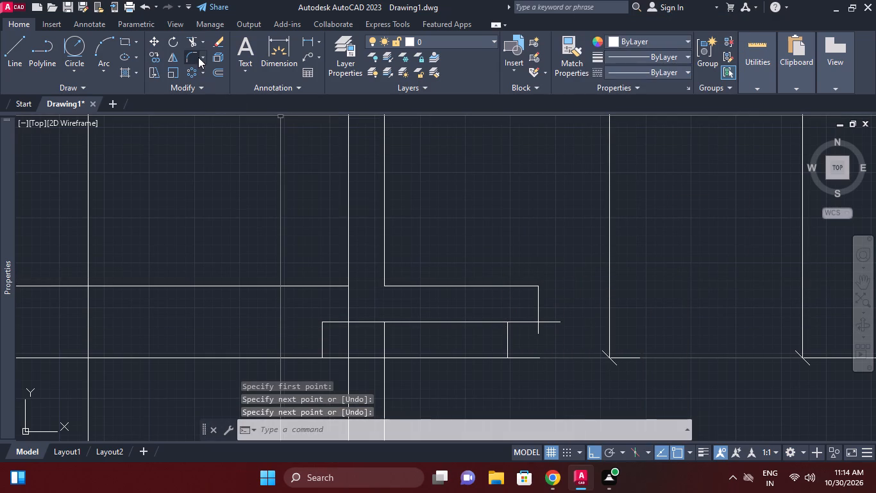
Trim the overhanging ends of the two new lines to form the flange's lower right corner.
click(186, 44)
right_click(508, 221)
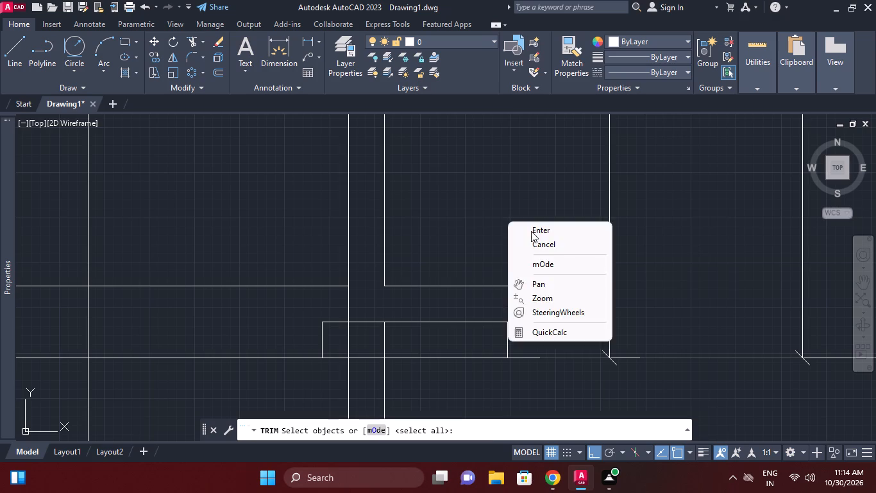
click(531, 231)
click(553, 325)
click(538, 330)
right_click(562, 282)
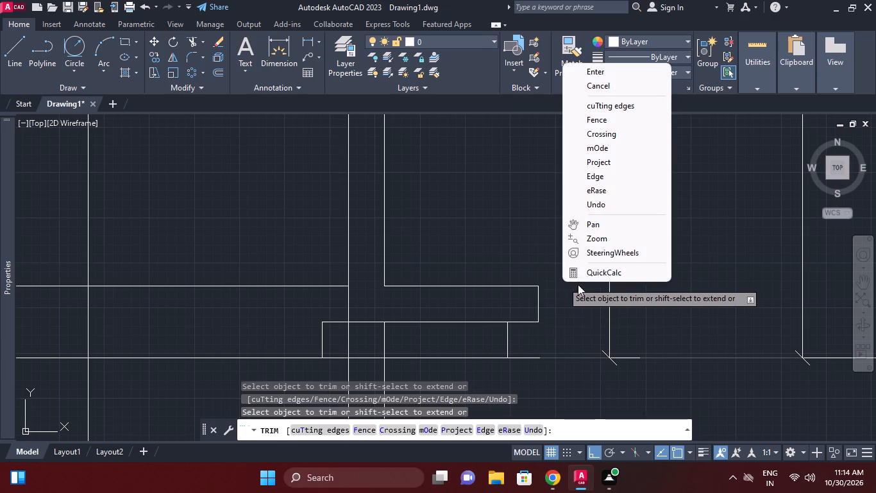
click(606, 76)
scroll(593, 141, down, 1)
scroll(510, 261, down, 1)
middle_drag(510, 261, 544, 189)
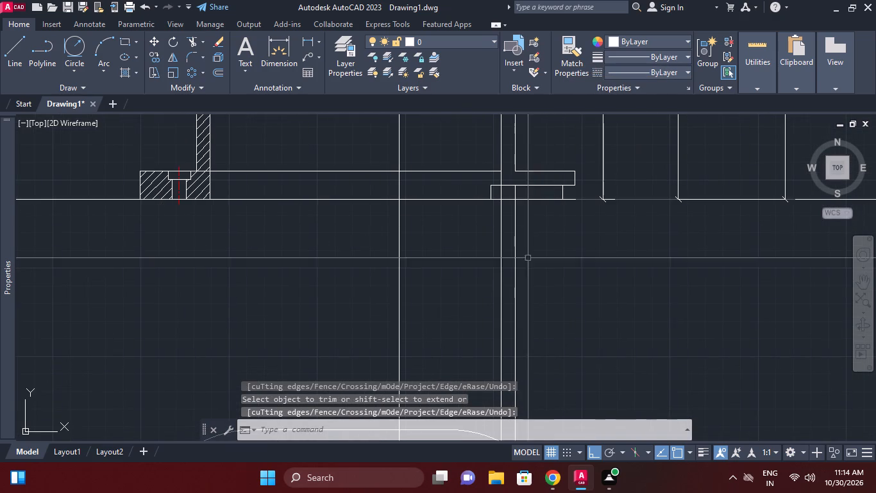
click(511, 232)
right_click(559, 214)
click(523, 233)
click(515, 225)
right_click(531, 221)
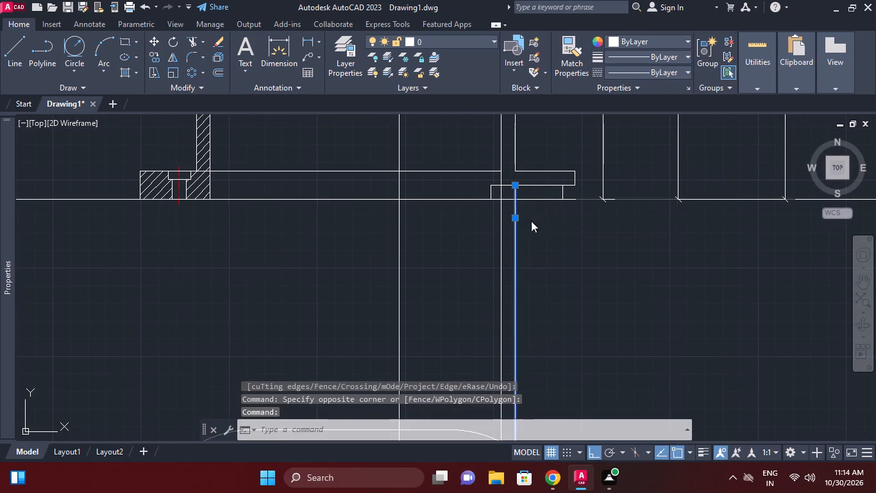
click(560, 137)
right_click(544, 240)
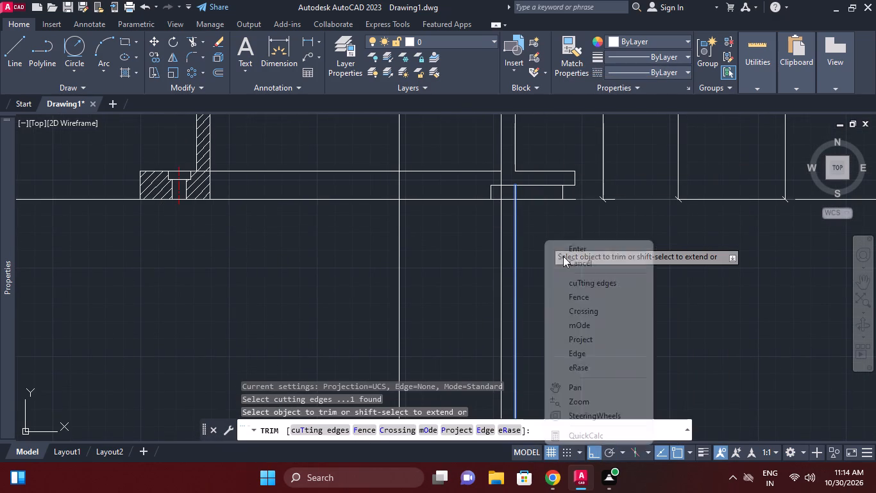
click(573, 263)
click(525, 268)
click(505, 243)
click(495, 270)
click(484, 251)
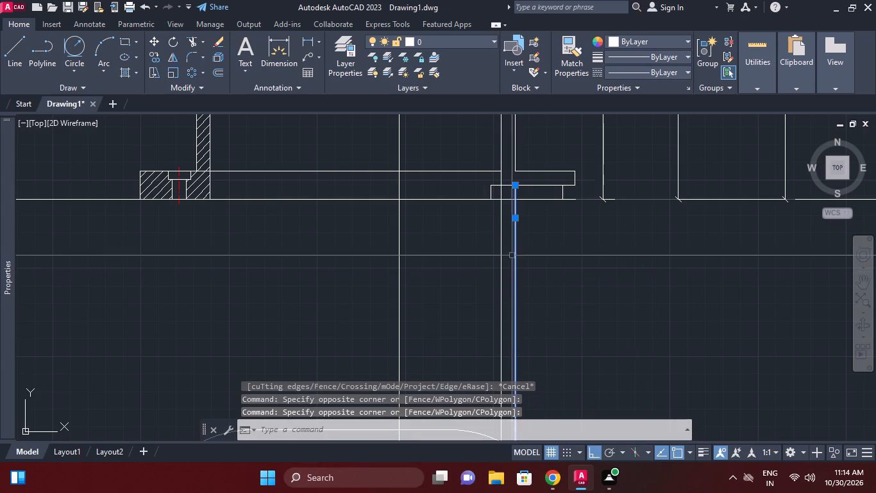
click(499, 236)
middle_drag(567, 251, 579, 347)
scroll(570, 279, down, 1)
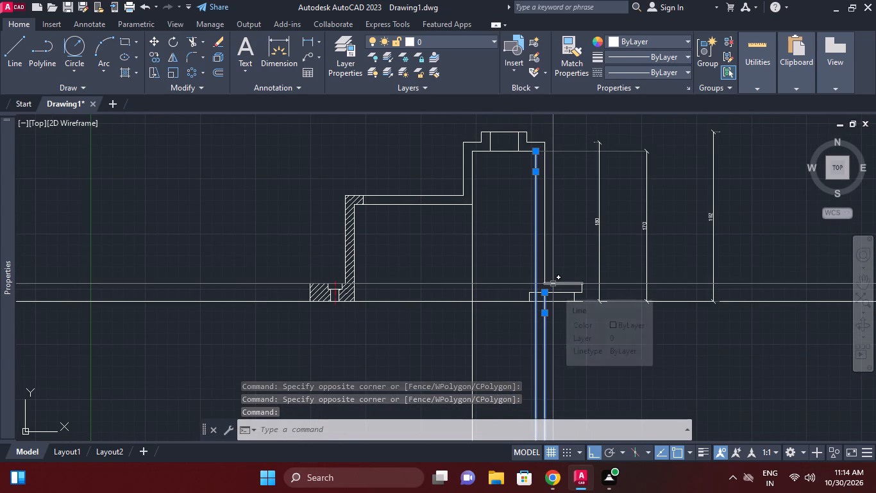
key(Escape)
Trim the inner right wall line where it crosses the small base rectangle.
middle_drag(552, 284, 557, 297)
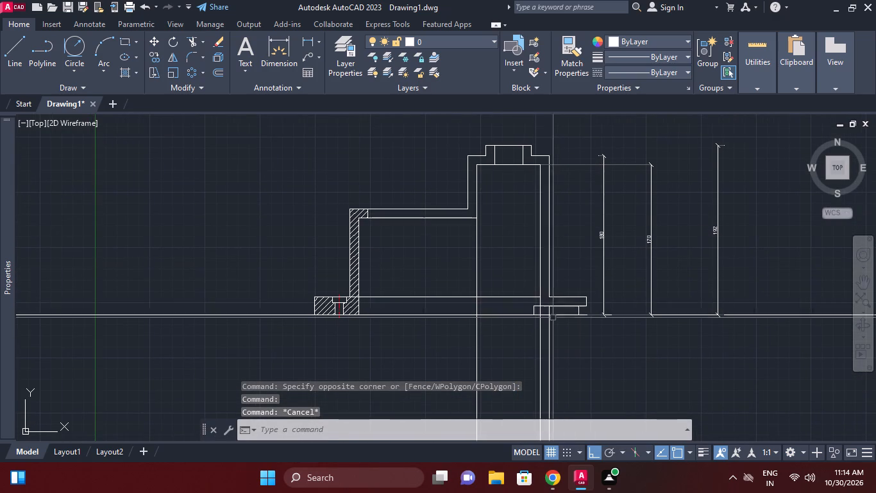
scroll(553, 318, up, 1)
key(Escape)
scroll(534, 310, up, 1)
key(t)
text(r)
key(space)
key(space)
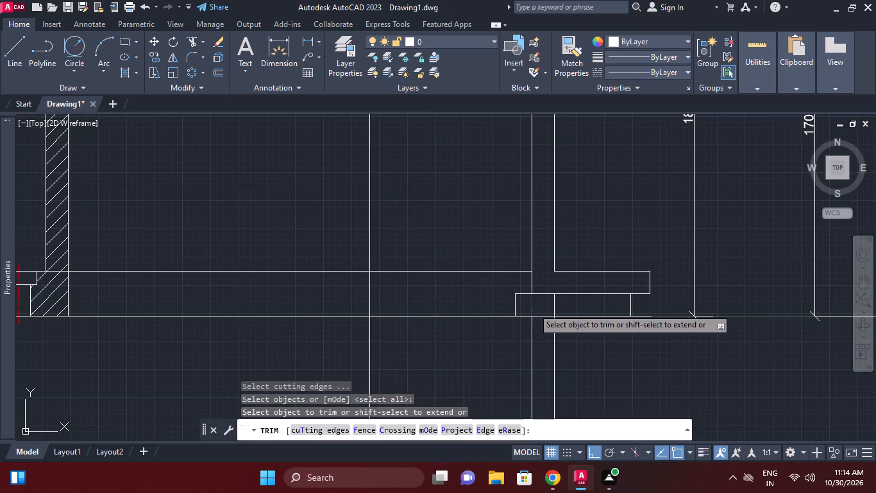
click(533, 308)
key(Escape)
Erase the leftover pieces of the two right wall lines running down through and below the small base rectangle.
click(534, 347)
click(515, 340)
key(e)
key(space)
click(571, 343)
click(539, 343)
key(e)
key(space)
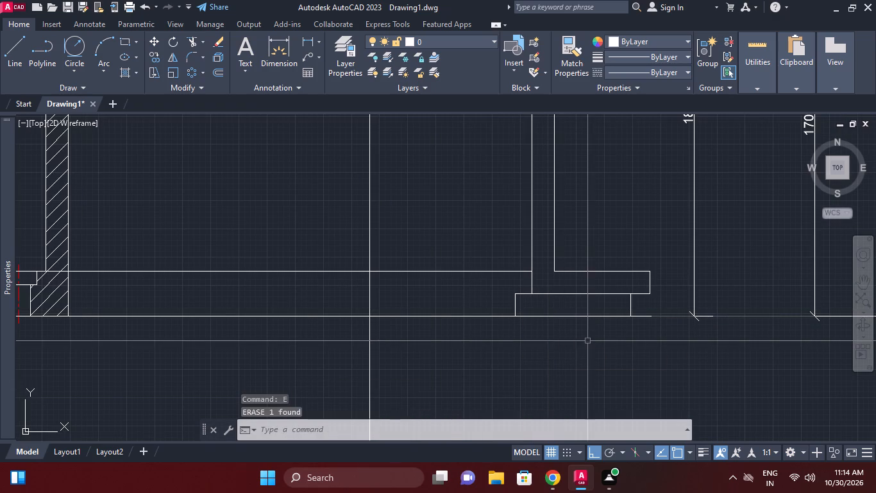
Erase the base's top line that crosses the open interior between the hatched left wall and the inner right wall.
middle_click(587, 341)
scroll(587, 341, down, 1)
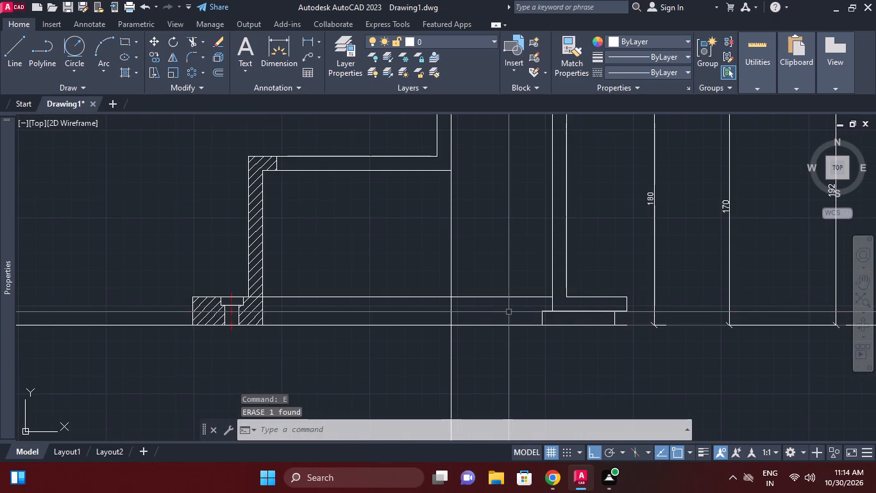
click(509, 302)
click(507, 293)
key(e)
key(space)
scroll(480, 327, down, 1)
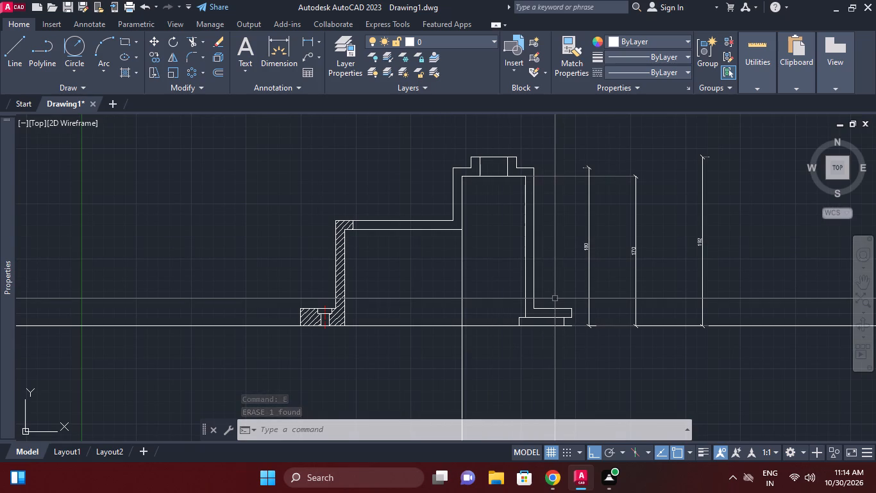
Erase the long vertical projection line running down from the boss's inner left wall through the base line.
middle_drag(566, 278, 567, 286)
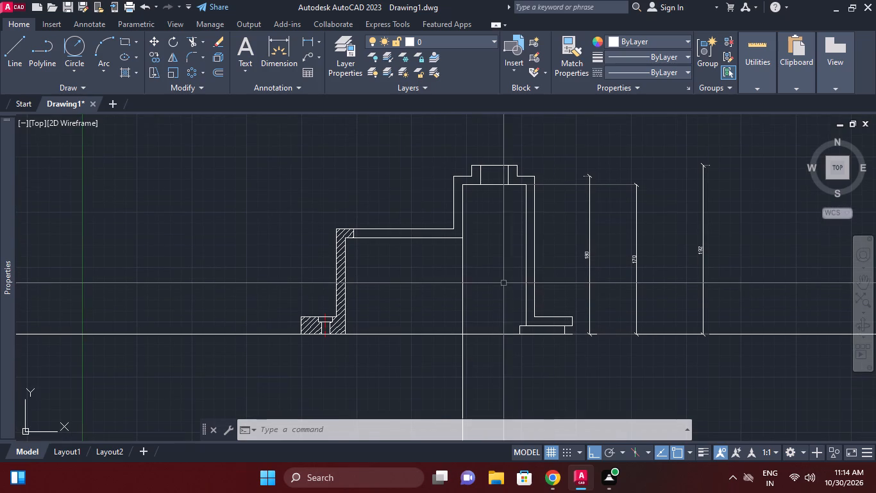
drag(503, 282, 489, 282)
click(441, 273)
right_click(487, 268)
click(530, 218)
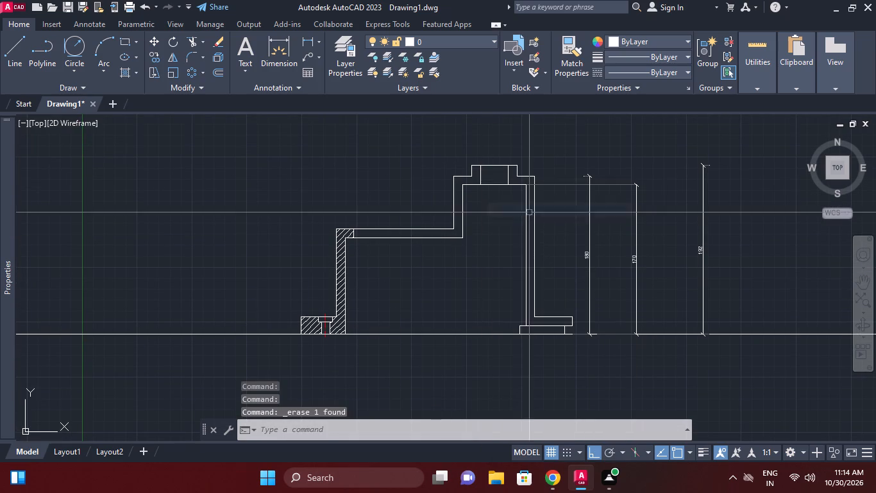
Erase the three vertical height dimensions, 180, 170 and 192, beside the front view.
middle_drag(555, 295, 571, 286)
scroll(591, 340, down, 1)
middle_drag(591, 340, 590, 338)
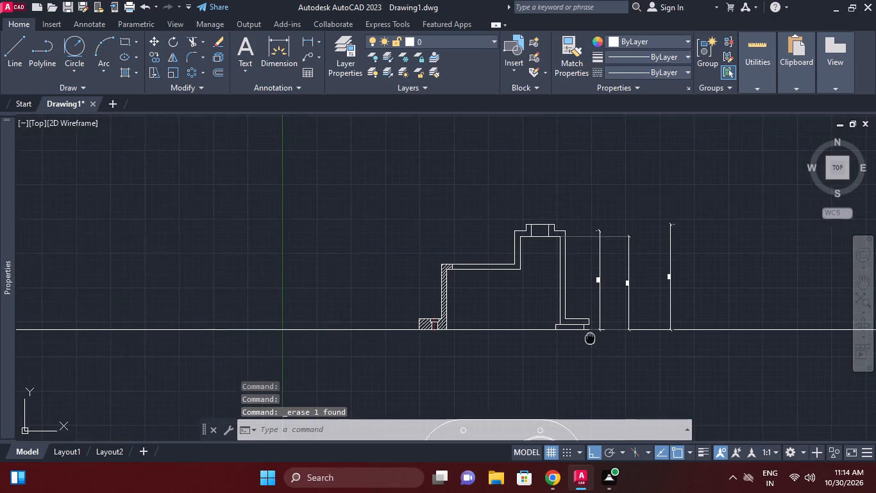
middle_drag(590, 338, 596, 325)
scroll(596, 325, up, 1)
middle_drag(600, 316, 614, 231)
scroll(614, 231, down, 1)
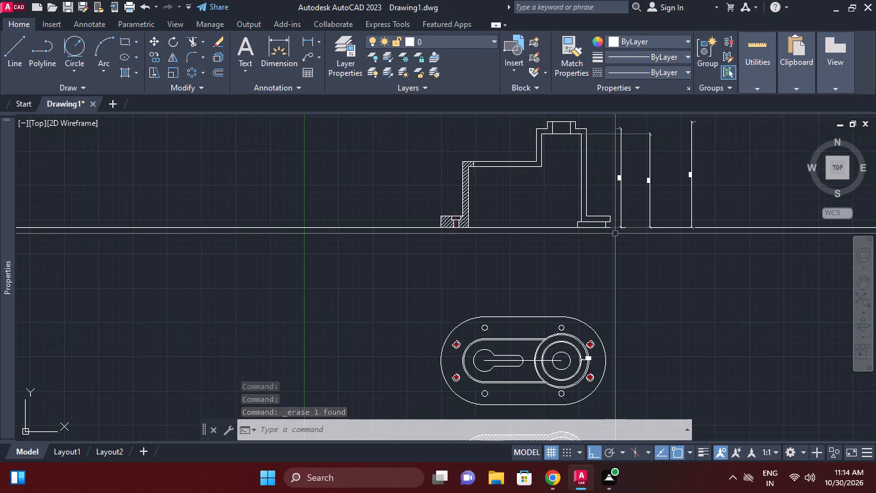
middle_drag(616, 234, 625, 284)
scroll(622, 200, up, 1)
middle_drag(622, 200, 600, 232)
drag(762, 246, 750, 240)
click(593, 188)
right_click(652, 194)
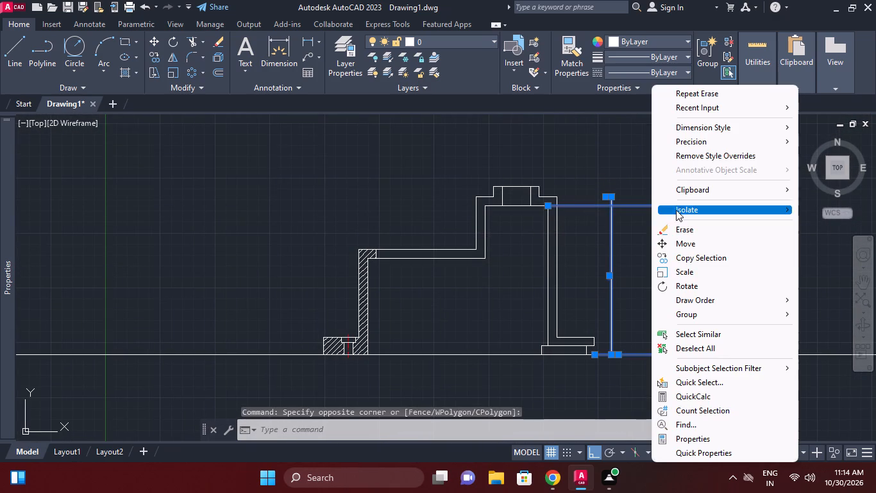
click(683, 235)
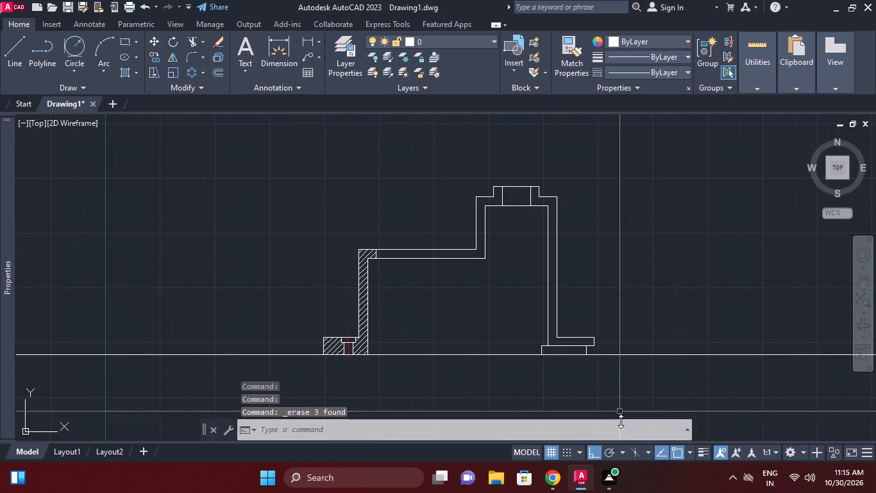
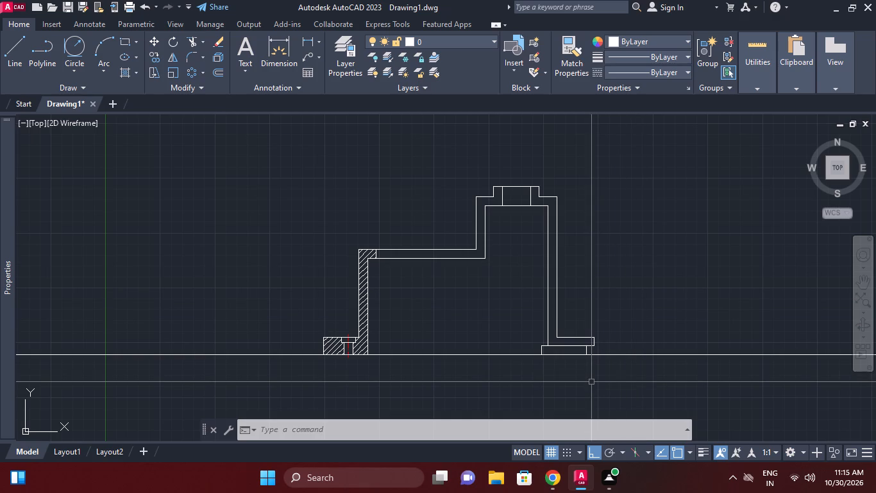
Draw three vertical construction lines through the keyhole slot's left edge, upper neck corner and right end in the plan view.
middle_drag(584, 411, 621, 385)
middle_drag(617, 349, 616, 368)
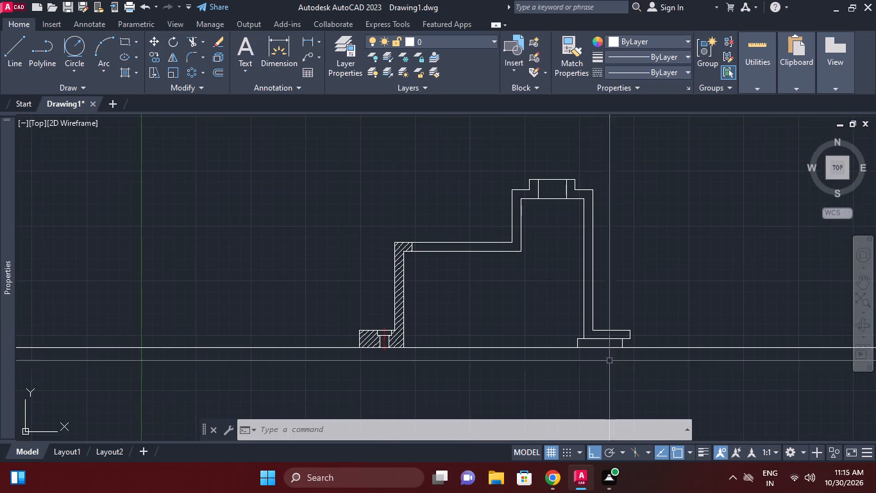
middle_drag(546, 309, 552, 281)
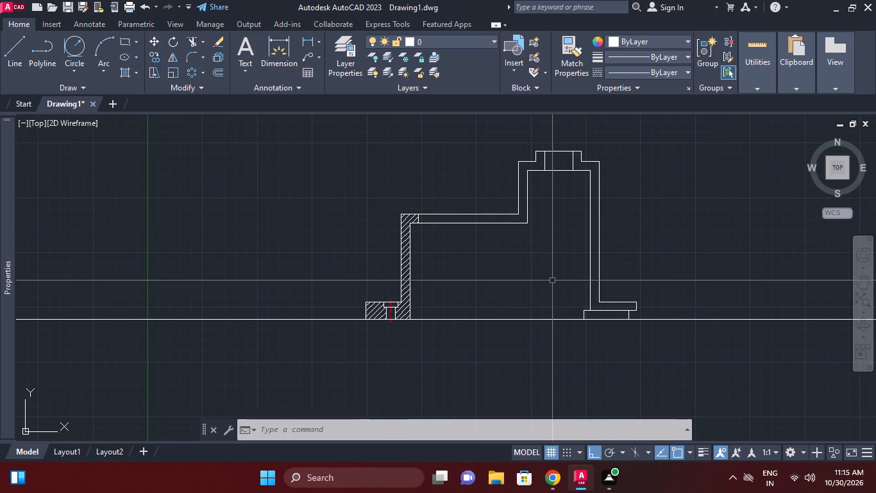
click(74, 84)
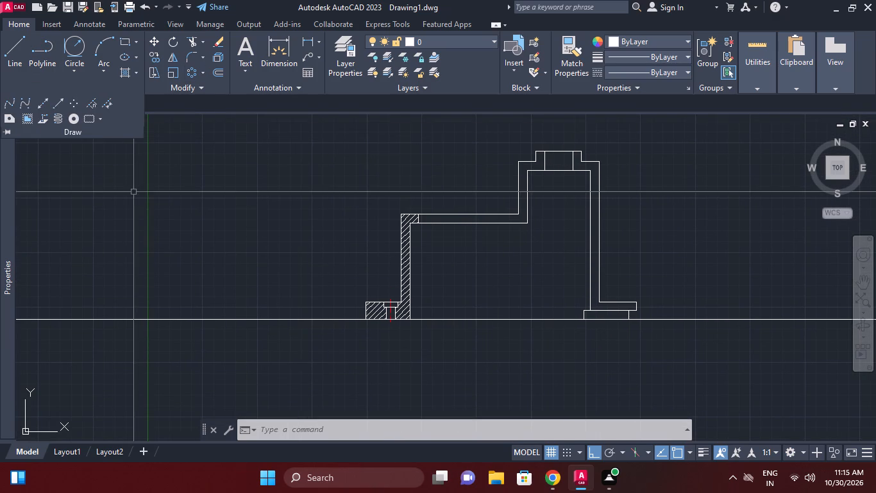
click(46, 102)
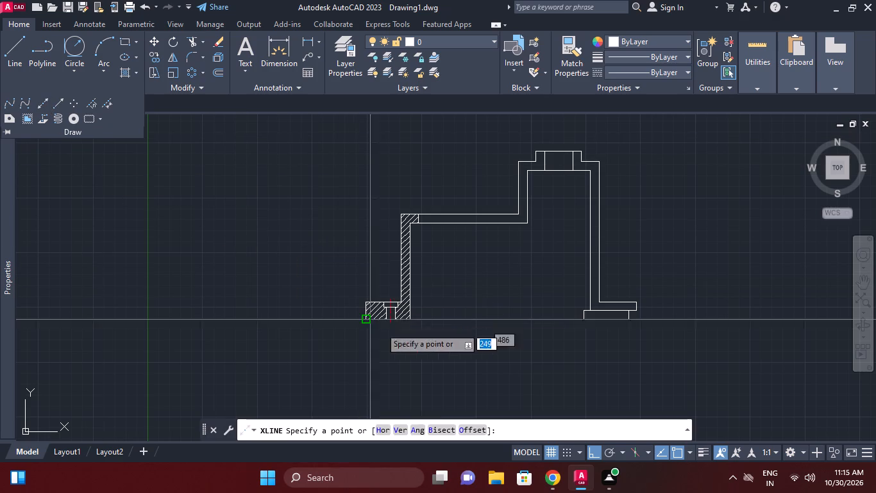
click(398, 428)
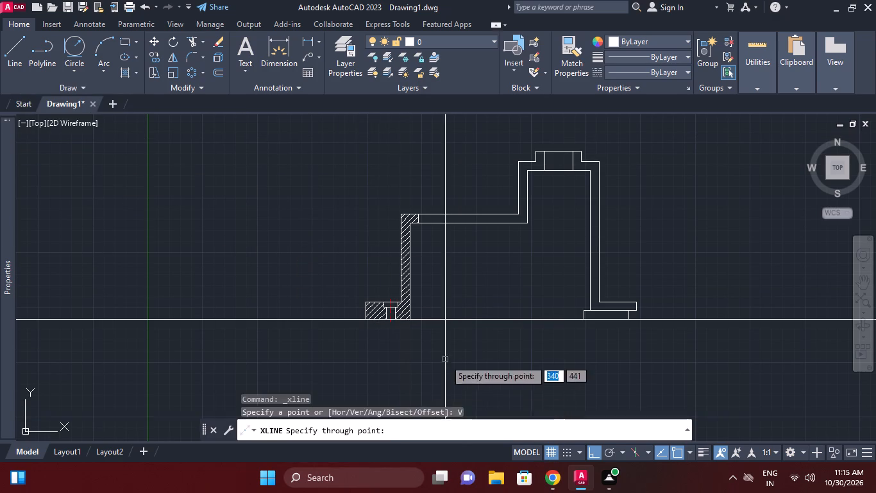
middle_drag(445, 345, 458, 238)
scroll(451, 290, down, 1)
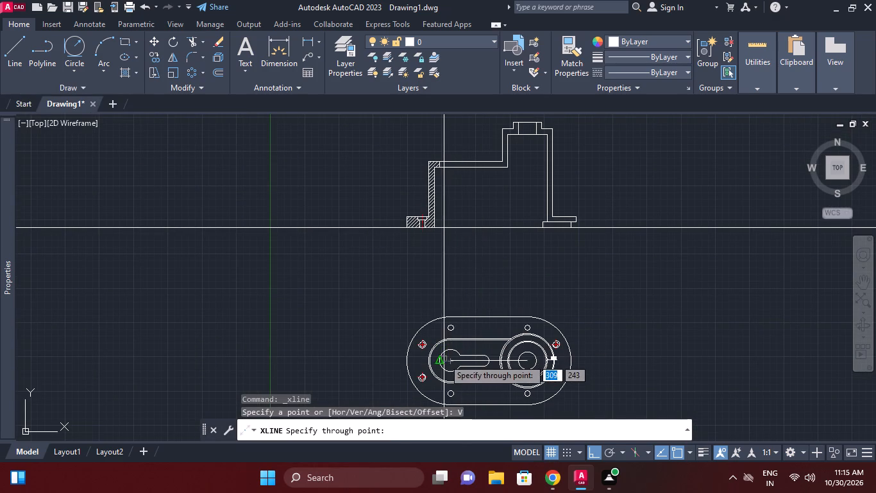
scroll(439, 362, up, 2)
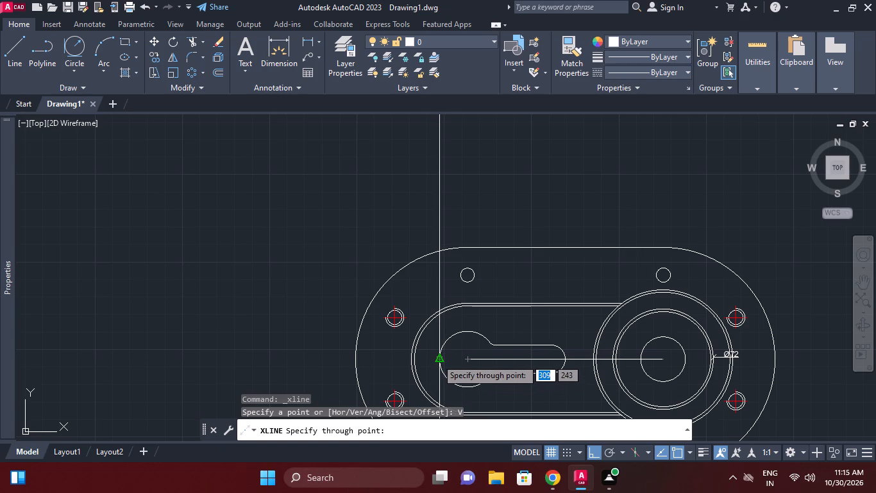
click(437, 359)
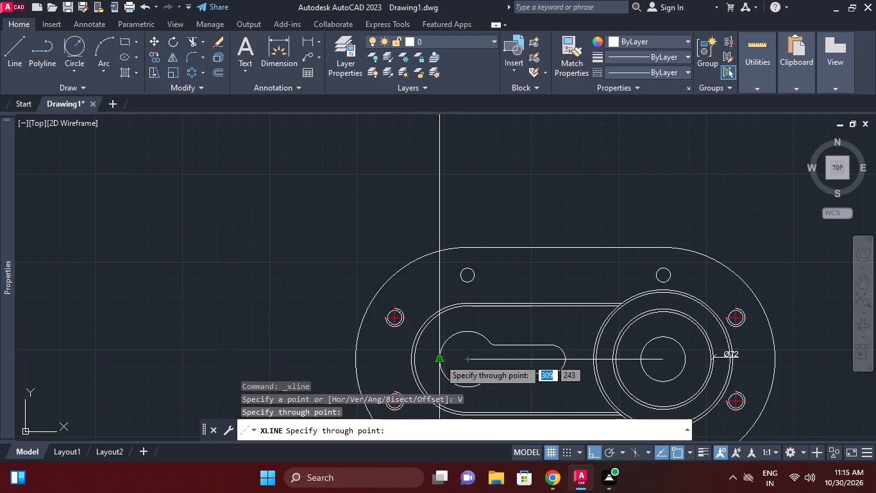
click(493, 346)
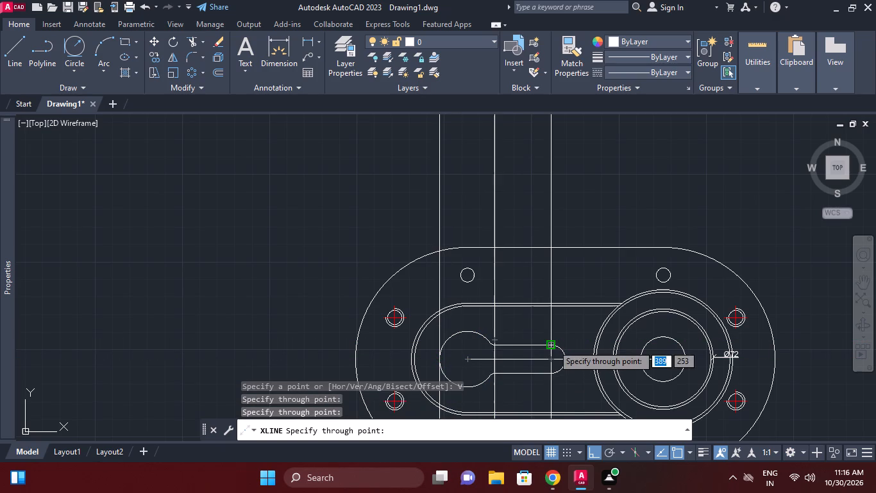
middle_drag(548, 343, 528, 349)
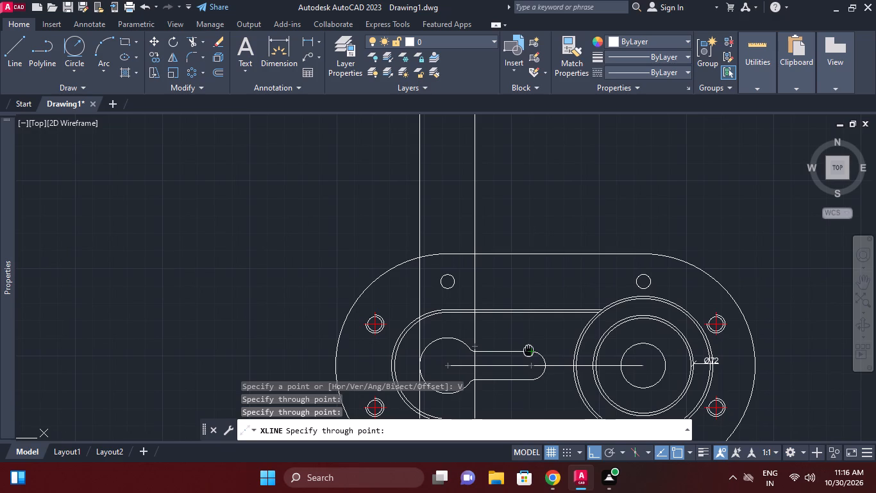
click(548, 363)
right_click(588, 275)
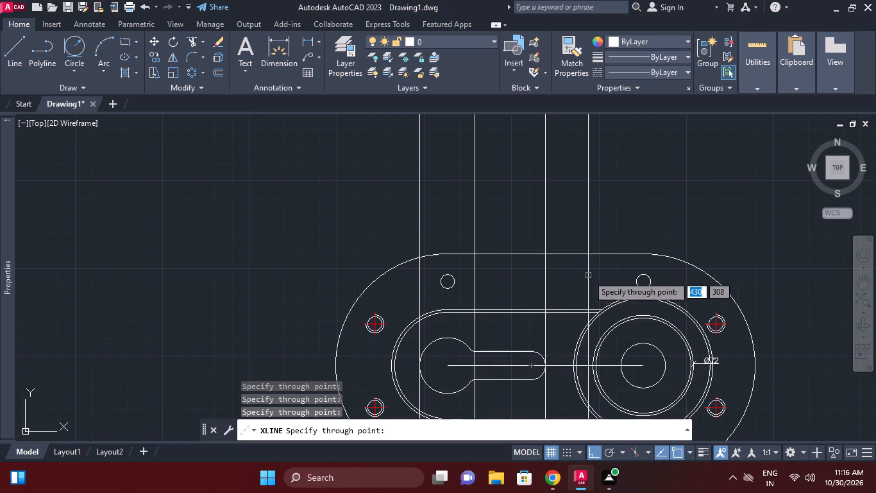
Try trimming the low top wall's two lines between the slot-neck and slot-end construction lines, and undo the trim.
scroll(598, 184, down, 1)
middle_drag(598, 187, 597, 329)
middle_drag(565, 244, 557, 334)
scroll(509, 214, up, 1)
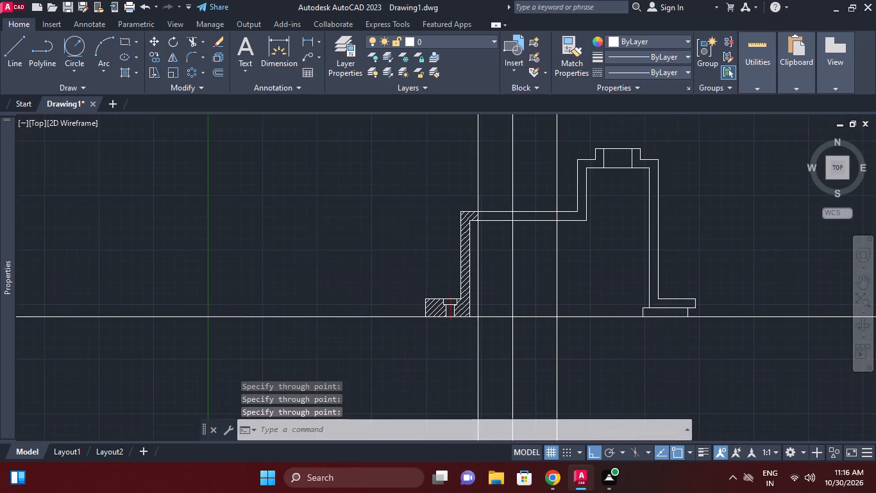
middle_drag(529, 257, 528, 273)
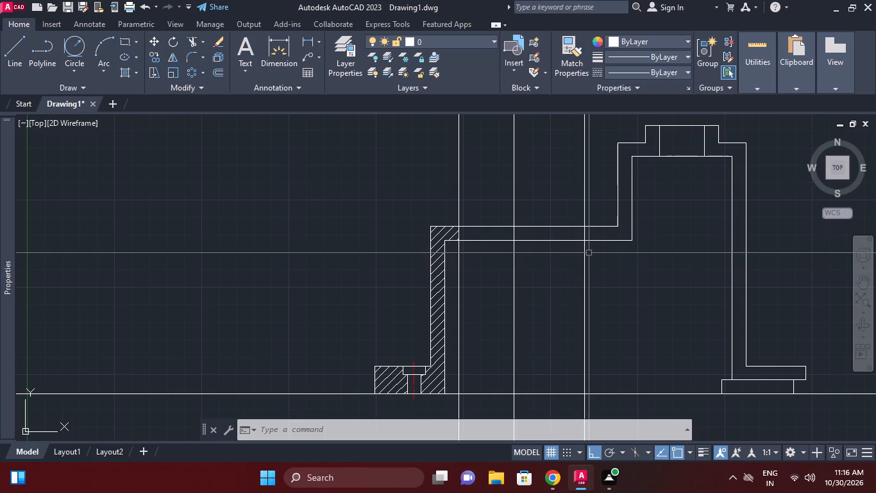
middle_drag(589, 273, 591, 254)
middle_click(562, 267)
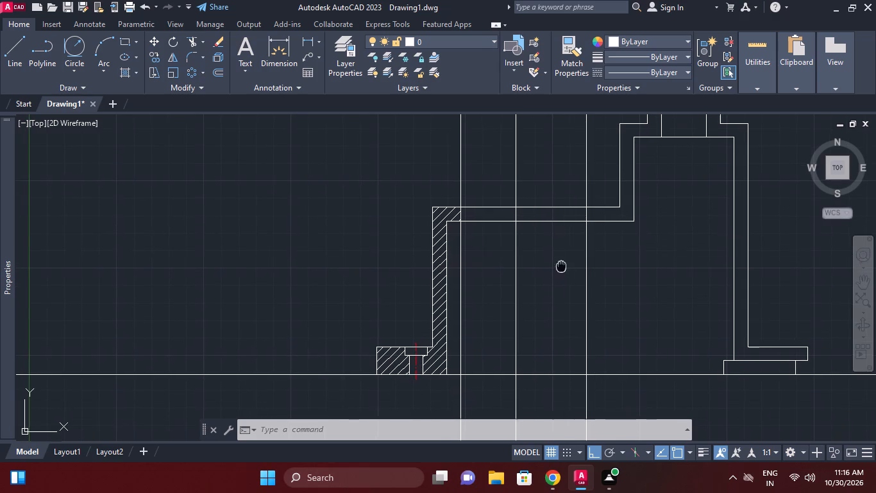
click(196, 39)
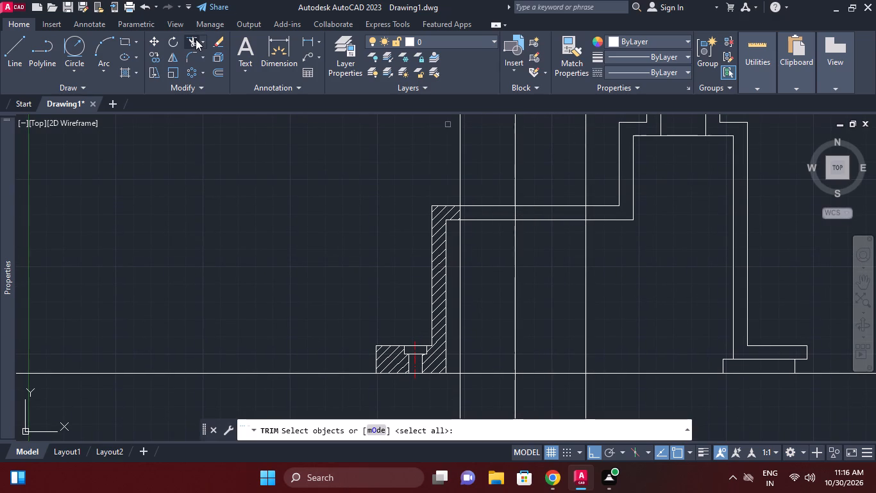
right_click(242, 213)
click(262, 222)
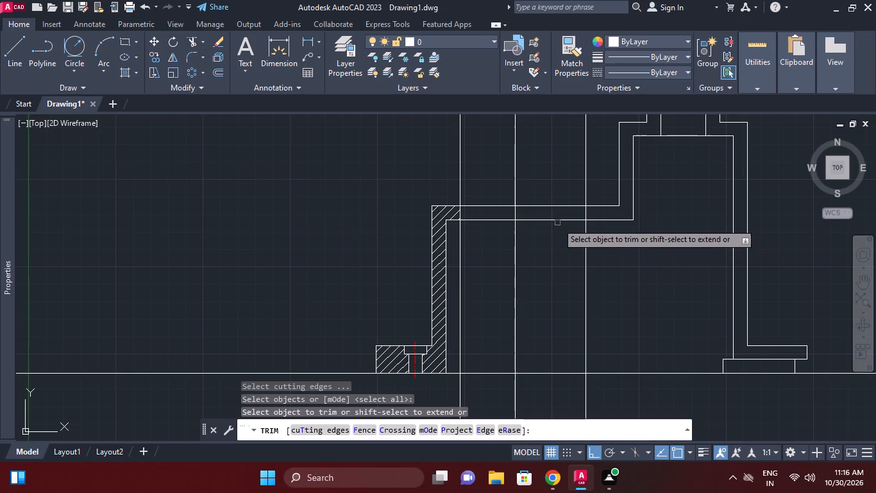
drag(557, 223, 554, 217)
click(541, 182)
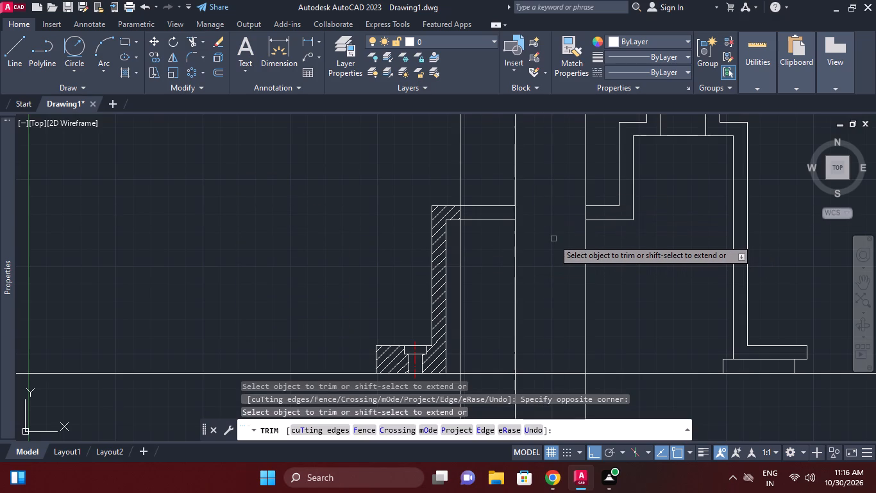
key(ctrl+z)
Trim the slot-neck and slot-end construction lines so only the segments within the low top wall's thickness remain.
scroll(553, 239, up, 1)
click(661, 264)
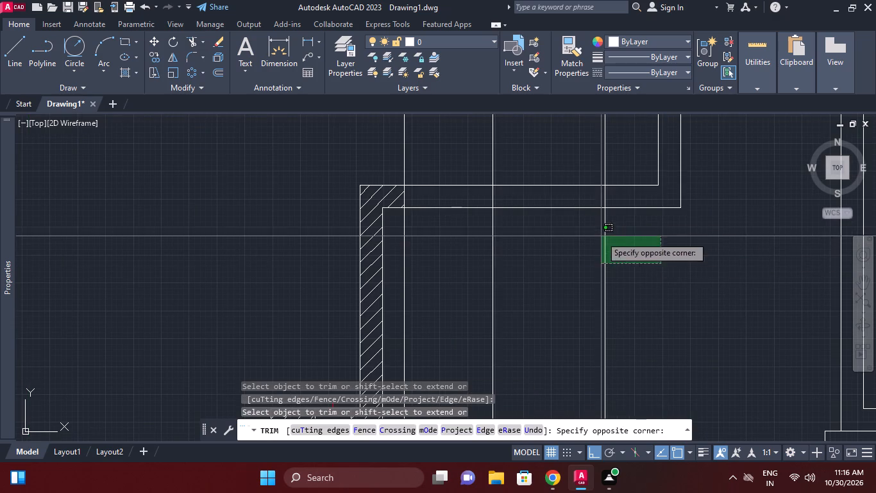
click(590, 233)
click(612, 141)
click(592, 145)
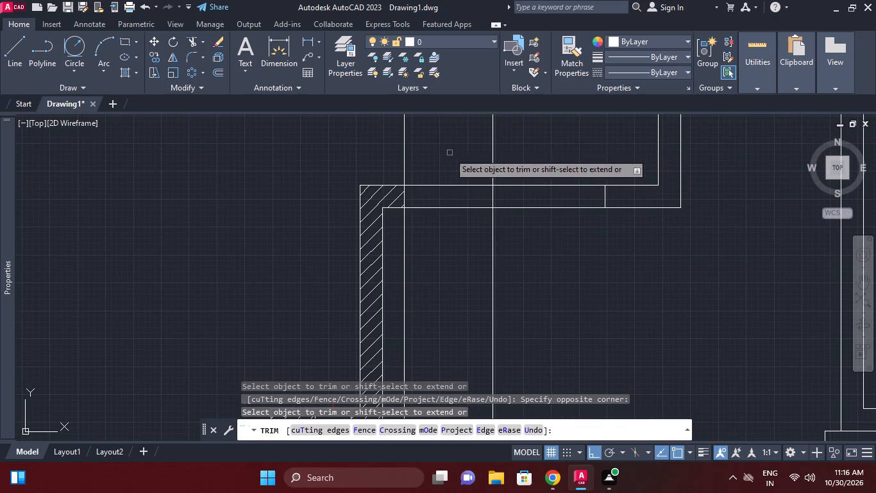
click(429, 143)
click(423, 151)
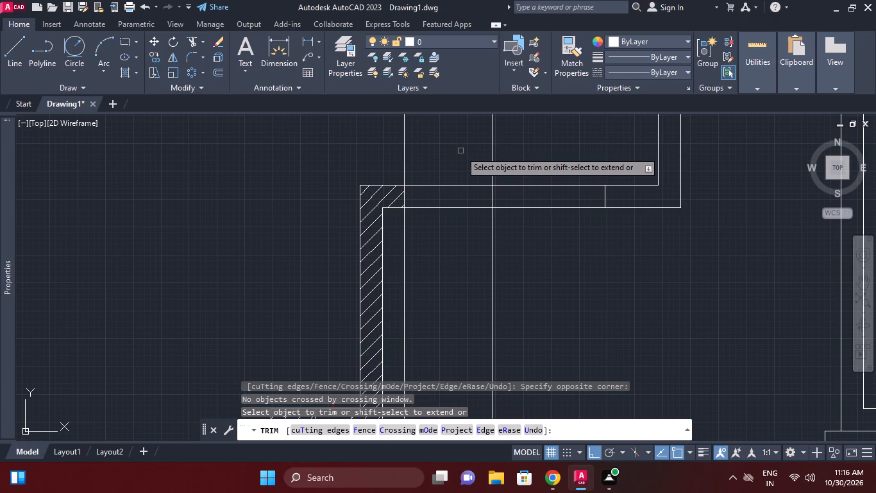
click(466, 151)
click(484, 146)
click(512, 138)
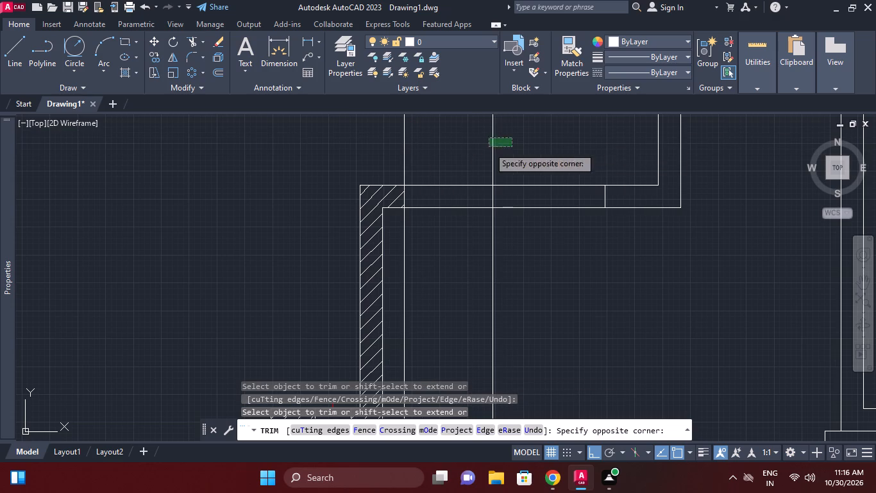
click(489, 147)
click(519, 268)
click(470, 253)
middle_drag(540, 272, 540, 277)
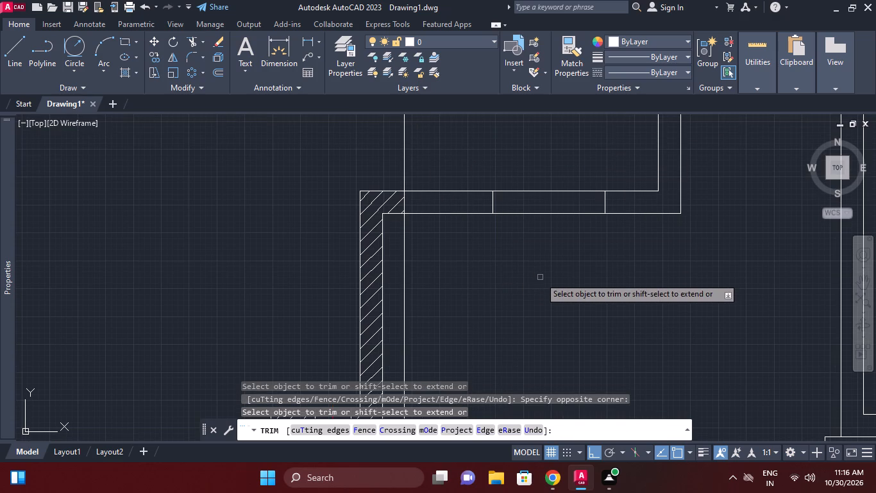
right_click(540, 278)
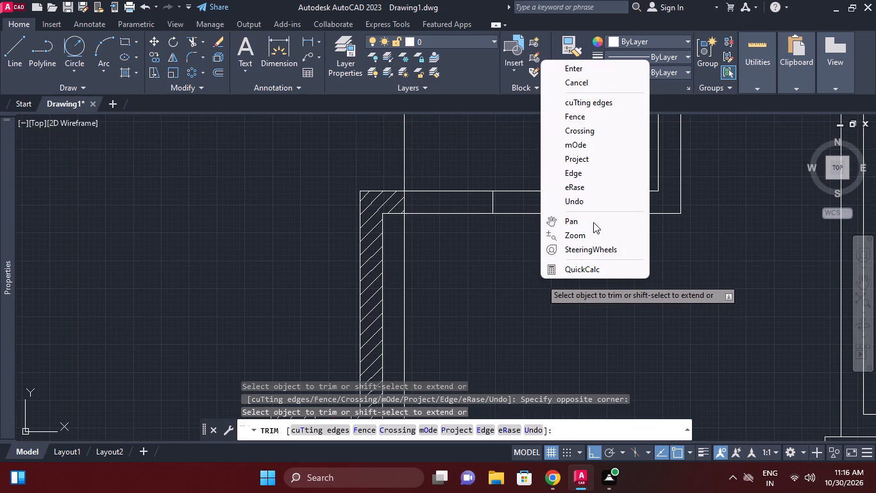
click(616, 71)
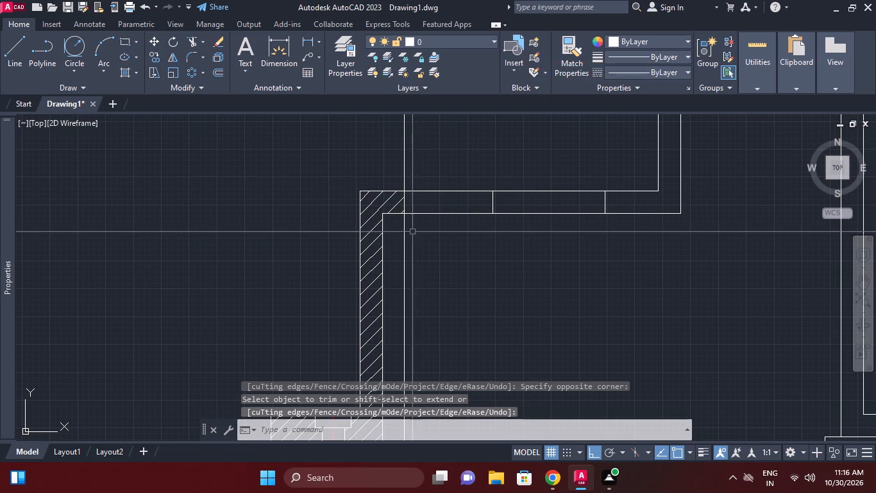
Erase the vertical construction line running along the end of the hatched wall corner.
click(402, 227)
right_click(433, 255)
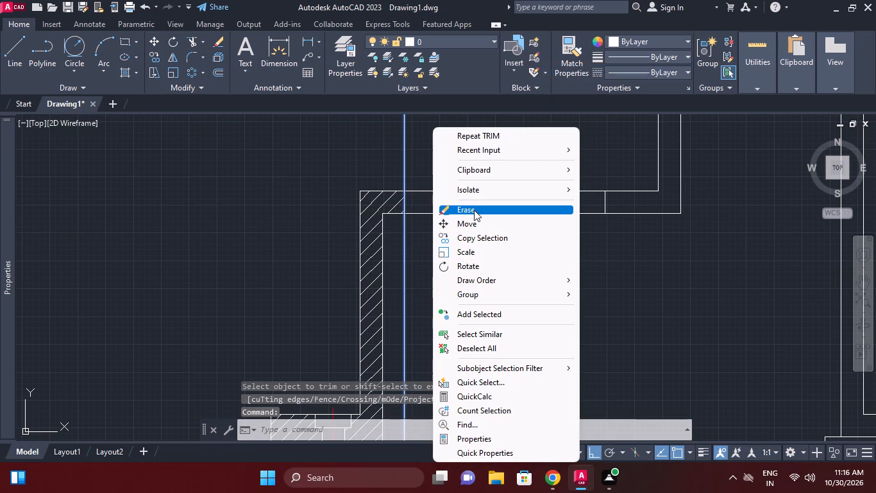
click(474, 210)
Draw a vertical construction line through the centre of the keyhole's large round end, extending up through the section view.
scroll(543, 251, down, 2)
middle_drag(543, 251, 543, 190)
middle_drag(520, 282, 518, 229)
scroll(534, 298, down, 1)
middle_drag(533, 282, 533, 265)
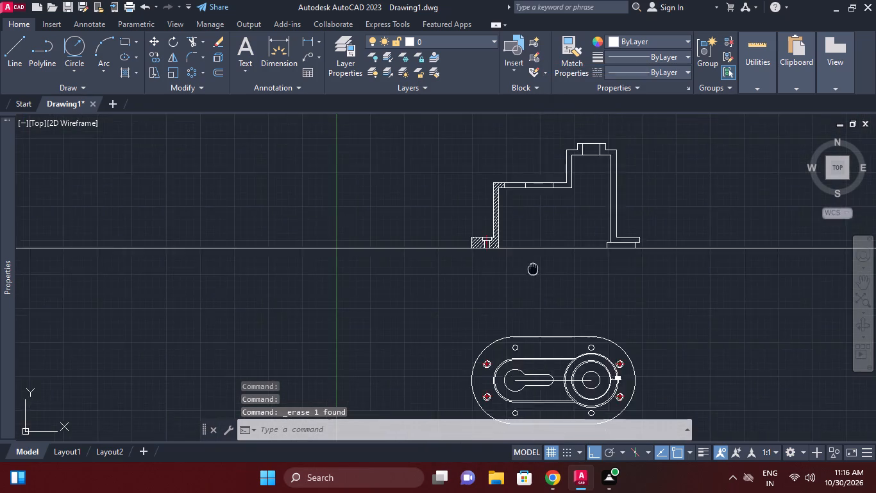
middle_drag(533, 265, 533, 250)
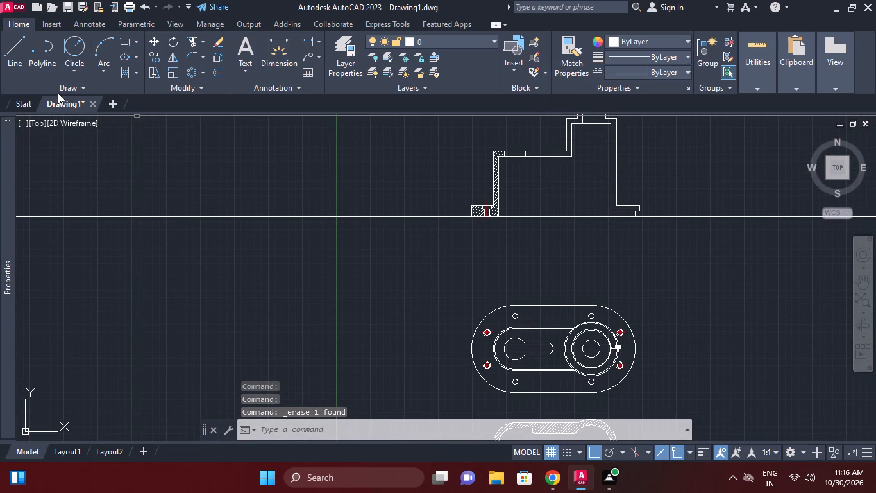
click(56, 87)
click(40, 105)
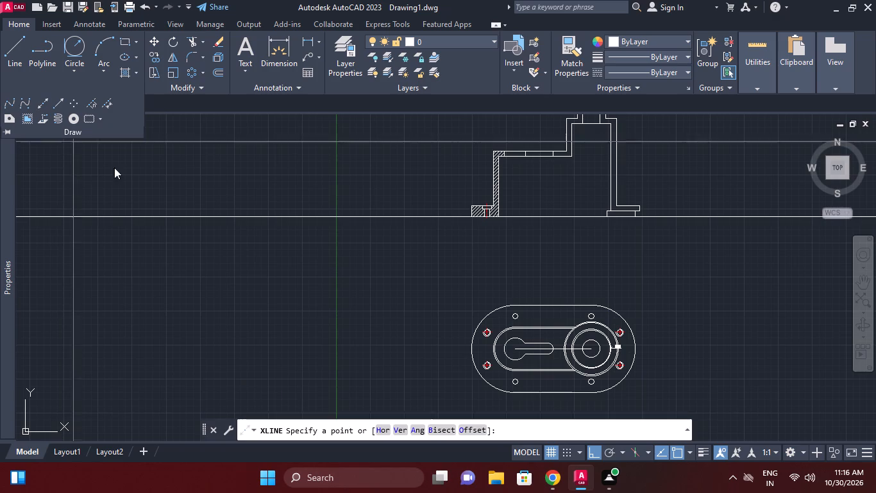
click(401, 428)
scroll(525, 365, up, 1)
click(507, 342)
middle_drag(562, 257, 554, 300)
scroll(555, 289, down, 1)
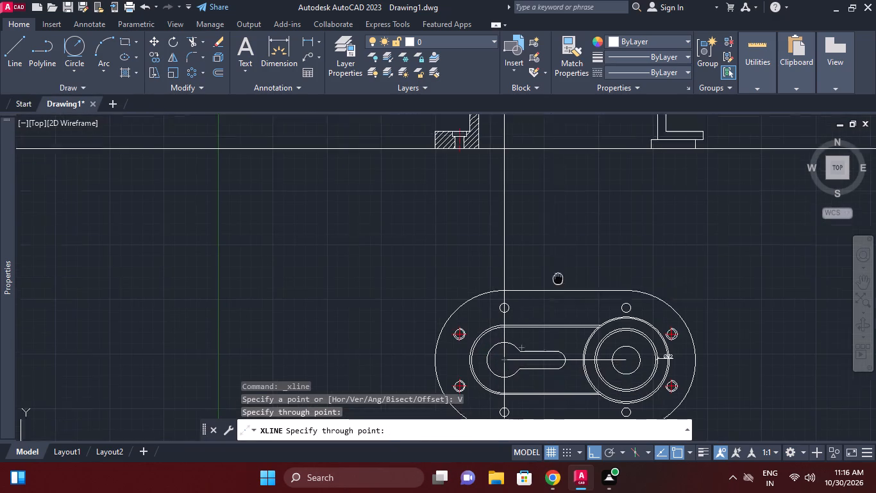
scroll(554, 300, down, 1)
middle_drag(554, 300, 552, 347)
scroll(552, 246, up, 2)
scroll(539, 315, up, 2)
right_click(539, 315)
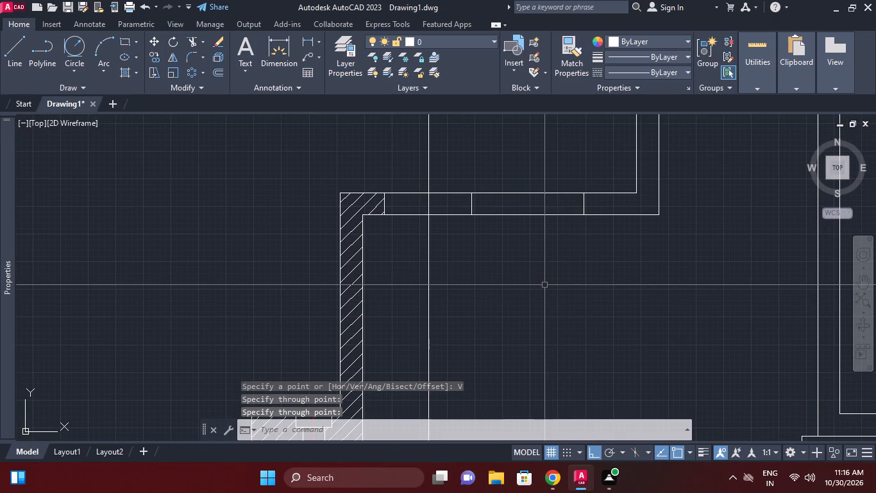
Draw another vertical construction line through the centre of the concentric boss circles in the plan view.
middle_drag(538, 274, 519, 167)
scroll(519, 202, down, 1)
middle_drag(519, 204, 519, 193)
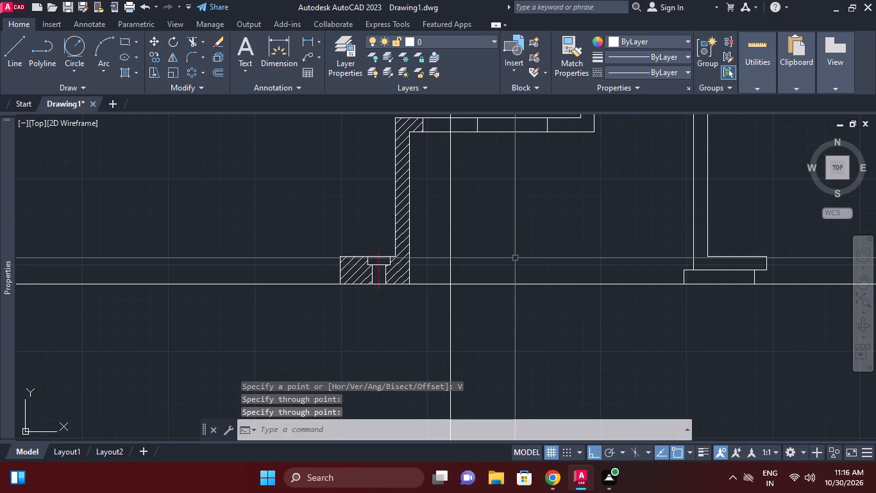
middle_drag(515, 262, 488, 284)
scroll(544, 266, down, 2)
middle_drag(544, 265, 528, 216)
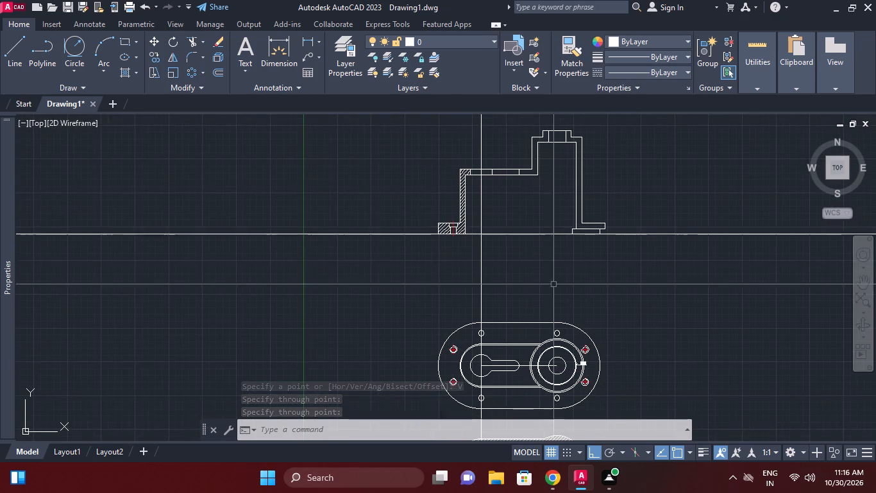
middle_drag(553, 284, 555, 272)
right_click(568, 257)
click(620, 220)
click(620, 214)
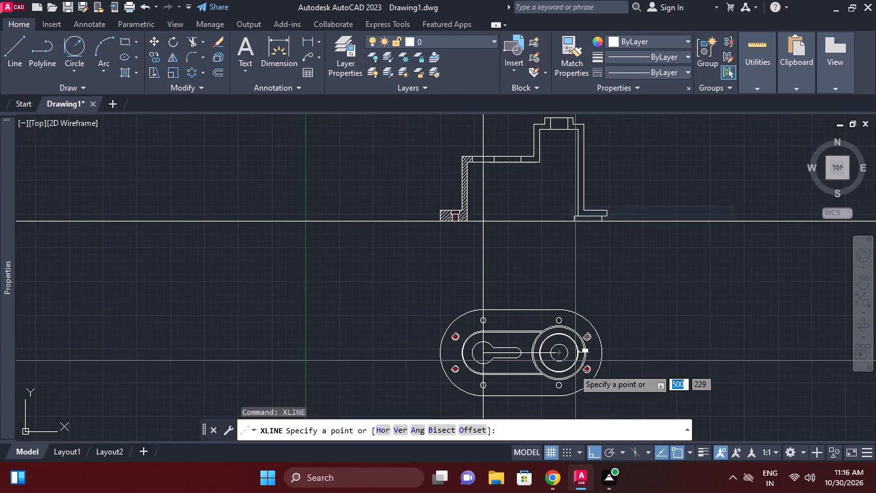
click(401, 424)
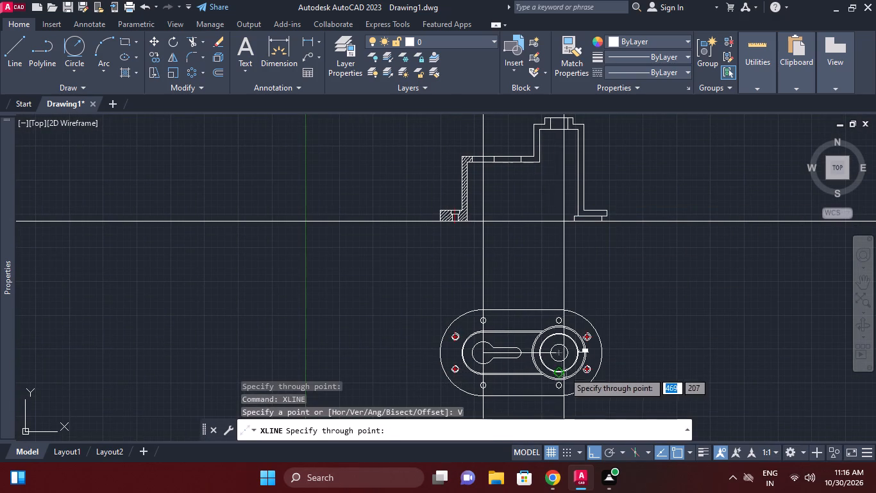
scroll(562, 357, up, 4)
click(537, 341)
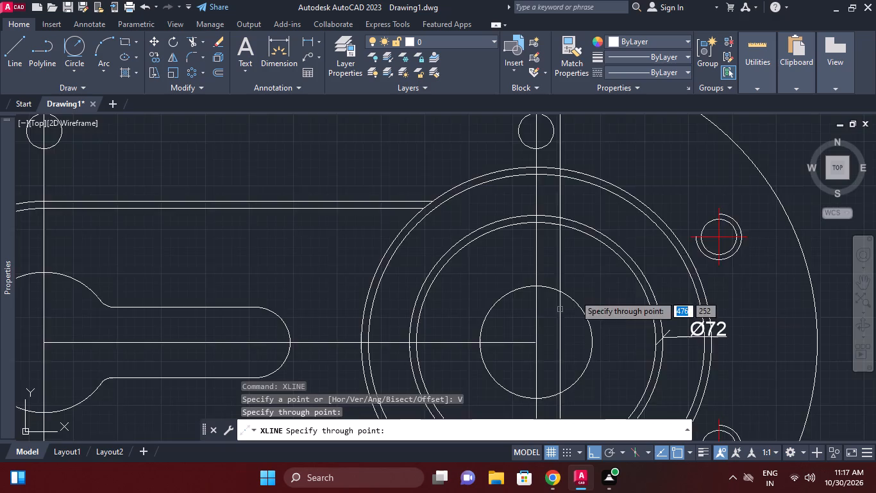
Draw a horizontal line in the section view from the hatched flange's top corner to the boss centre line.
scroll(599, 266, down, 3)
middle_drag(598, 283, 587, 354)
middle_drag(627, 281, 626, 354)
scroll(626, 298, down, 1)
right_click(627, 319)
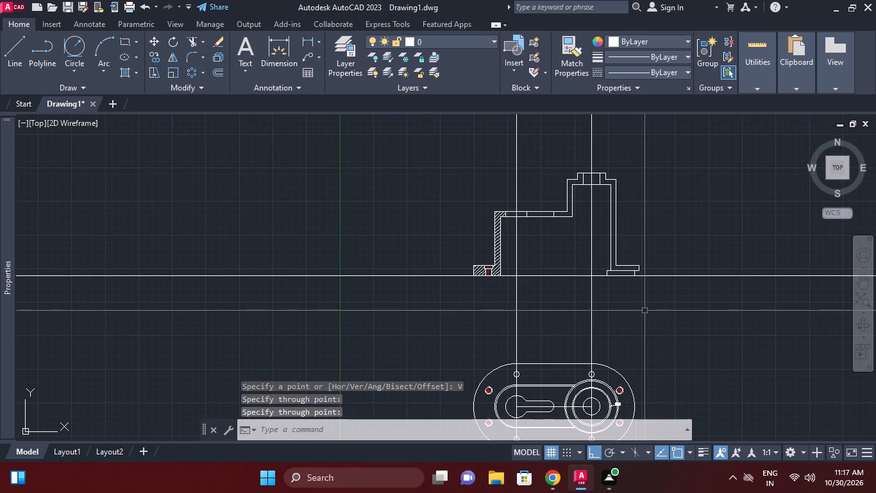
scroll(550, 248, up, 1)
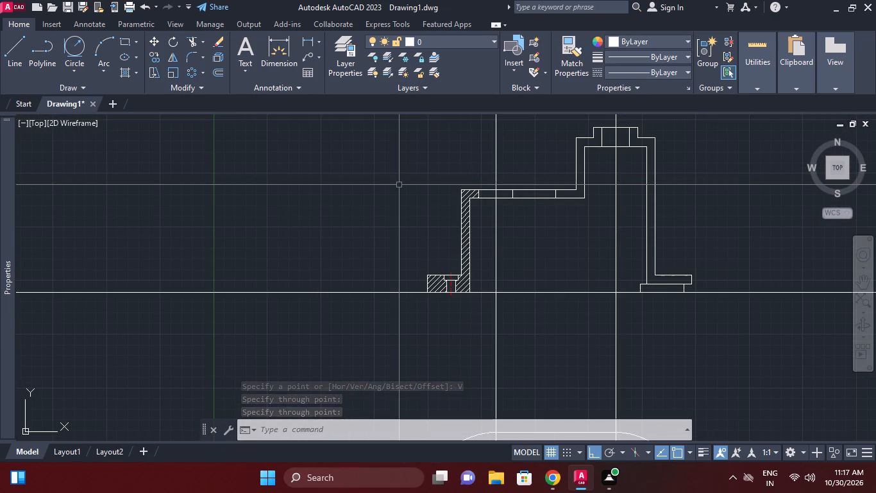
click(10, 53)
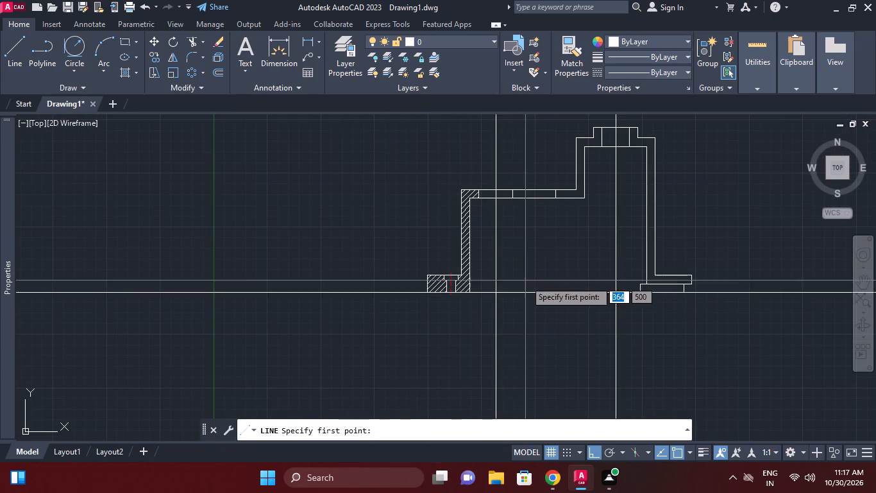
scroll(525, 278, up, 1)
middle_drag(525, 278, 482, 292)
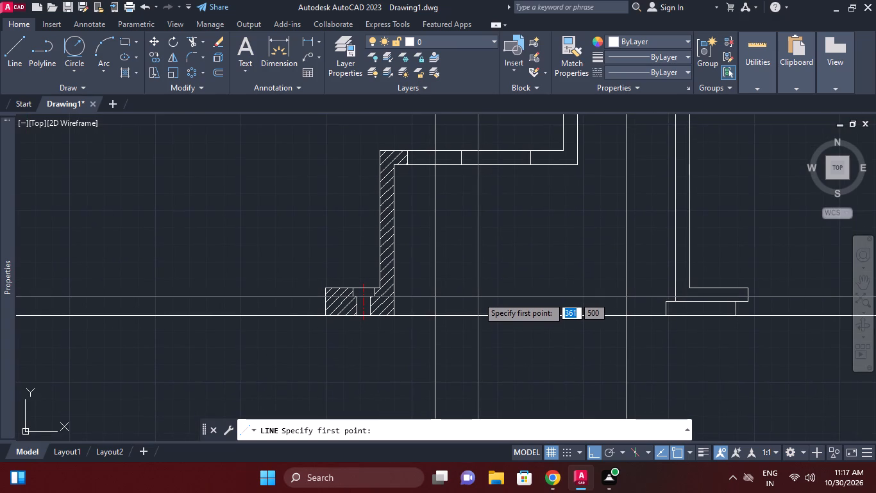
click(379, 289)
scroll(611, 290, up, 2)
click(650, 288)
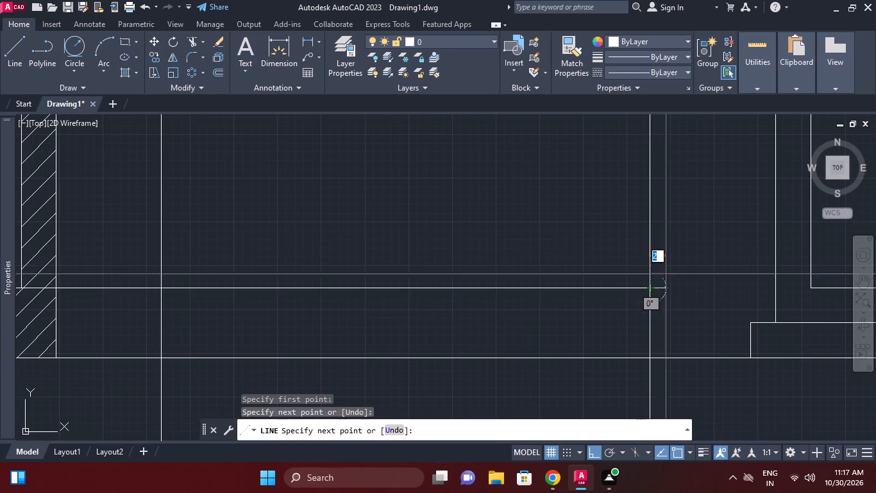
right_click(684, 248)
click(703, 268)
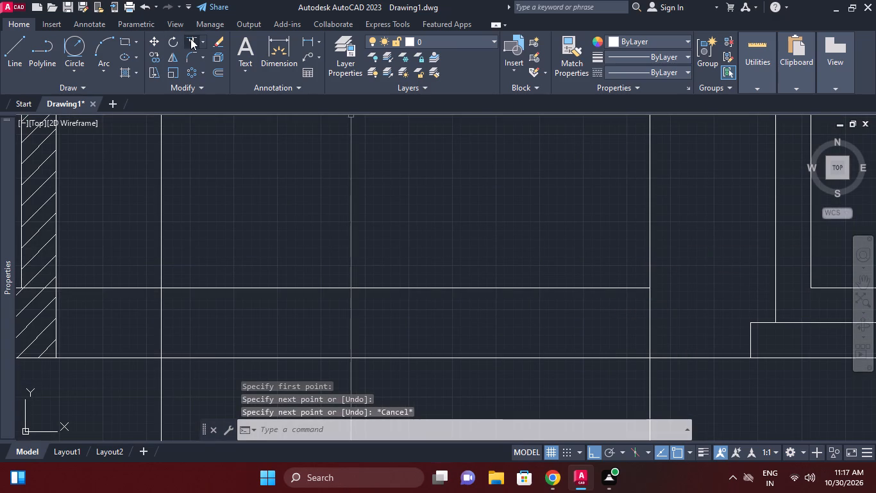
Trim the new horizontal flange line where it crosses the hatched wall.
click(190, 39)
right_click(216, 153)
click(264, 163)
middle_drag(206, 231, 404, 231)
scroll(311, 273, up, 2)
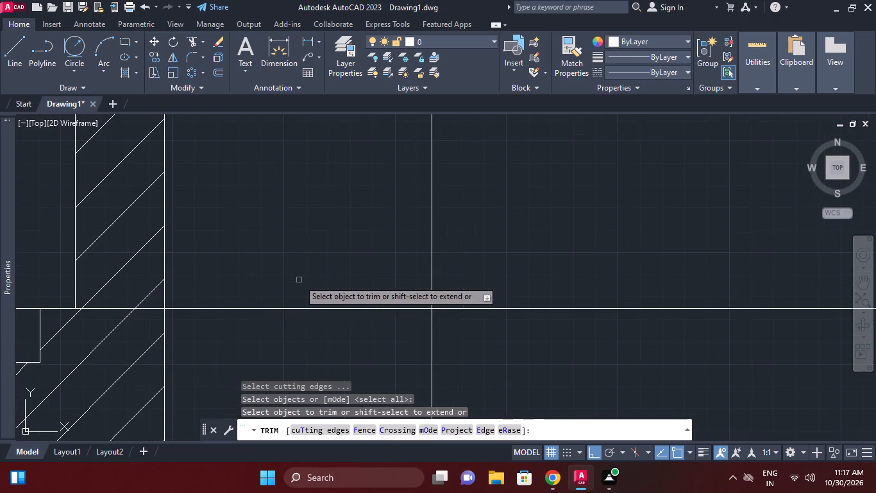
click(149, 309)
click(121, 306)
click(106, 318)
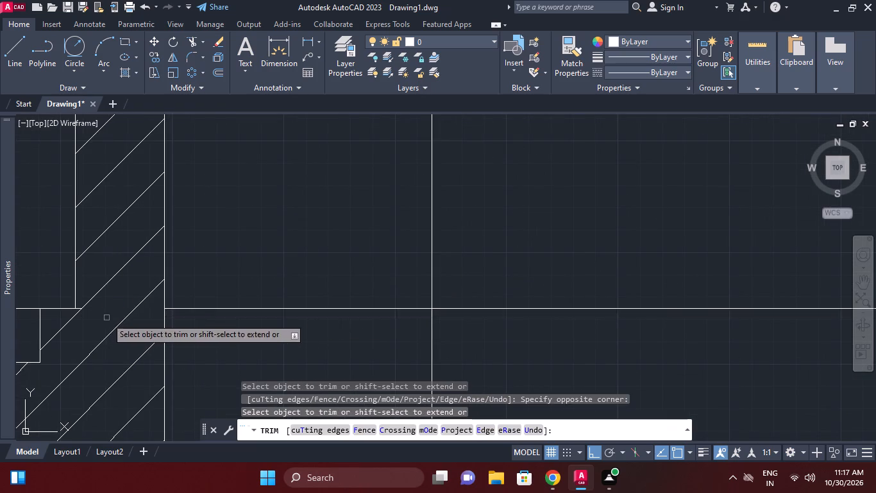
scroll(90, 314, up, 3)
click(44, 300)
middle_drag(65, 283, 72, 283)
scroll(76, 283, down, 1)
middle_drag(72, 283, 297, 277)
scroll(280, 291, up, 2)
click(281, 282)
scroll(306, 262, down, 4)
scroll(426, 316, down, 2)
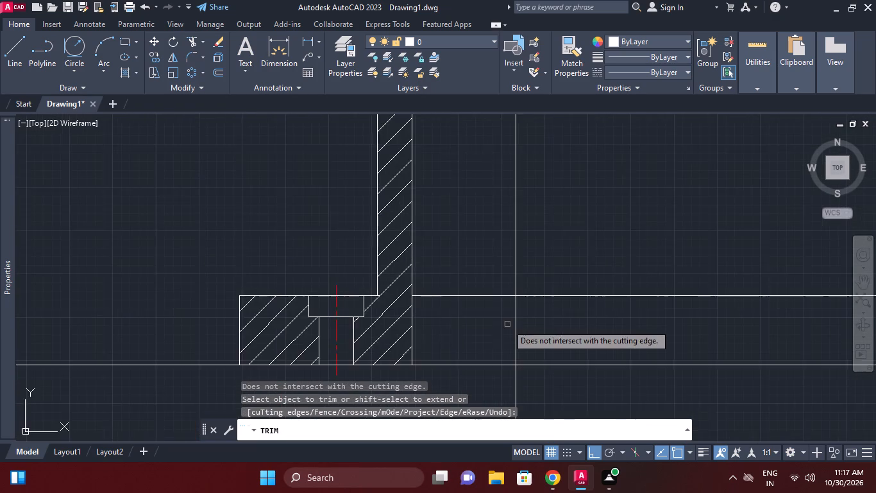
scroll(499, 324, down, 1)
middle_click(479, 324)
right_click(467, 318)
Erase the short leftover line piece at the corner between the flange top and the hatched wall.
scroll(410, 312, up, 5)
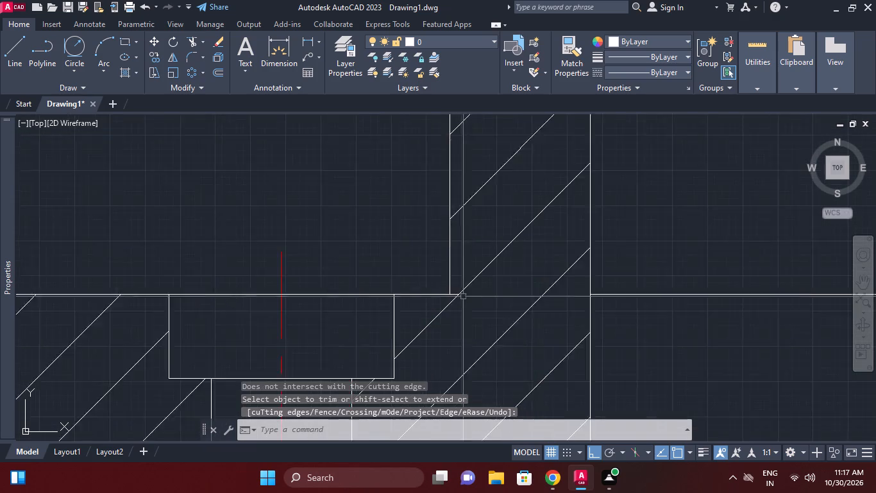
scroll(463, 297, up, 1)
click(439, 295)
right_click(451, 265)
click(488, 210)
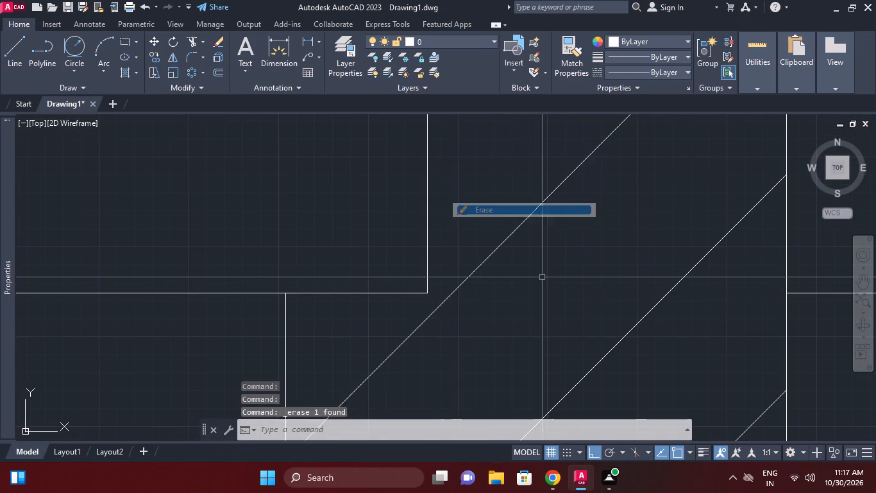
Draw a short horizontal limit line across the boss centre line just above the top of the section.
scroll(537, 280, down, 6)
middle_drag(539, 303, 394, 292)
middle_drag(497, 309, 406, 322)
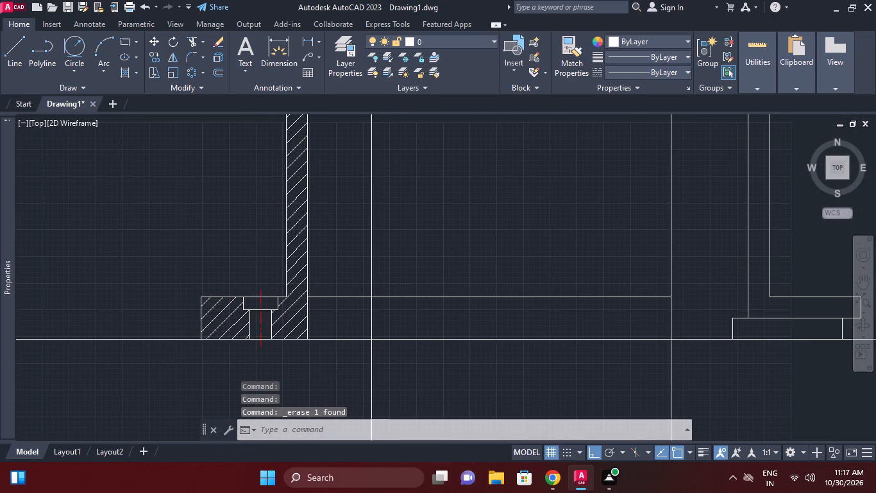
scroll(447, 322, down, 2)
middle_click(447, 322)
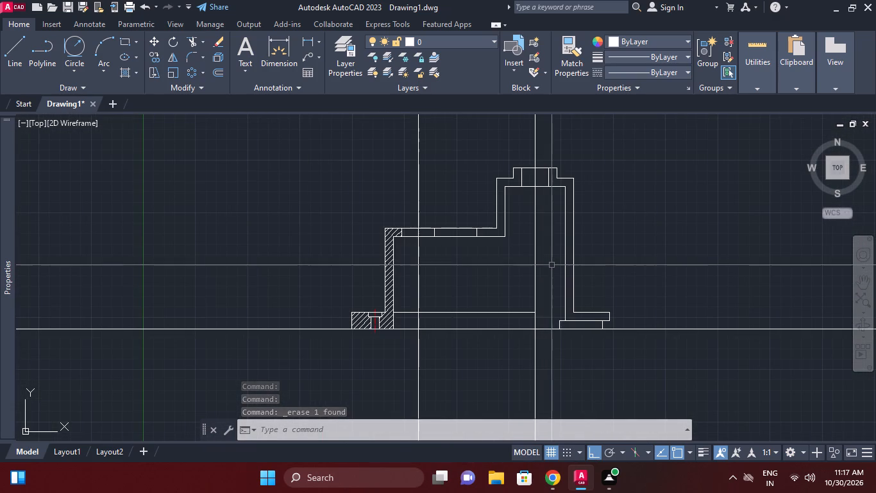
middle_drag(551, 267, 551, 290)
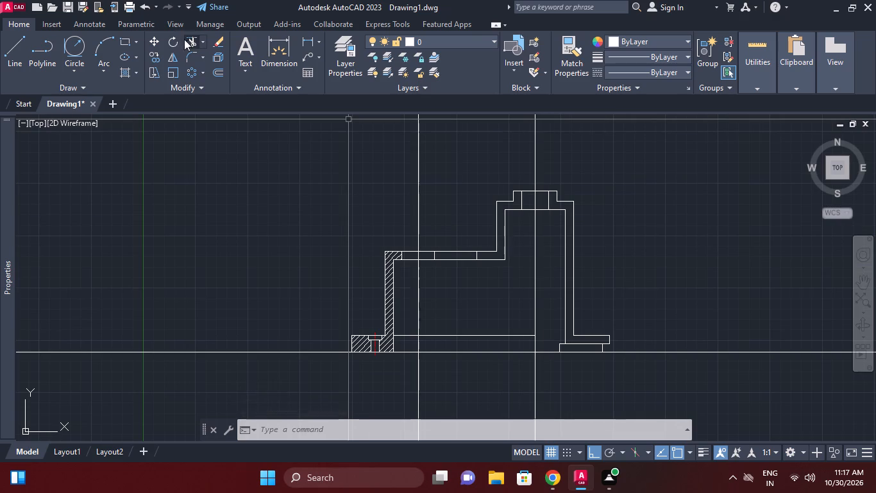
click(21, 46)
scroll(507, 180, up, 2)
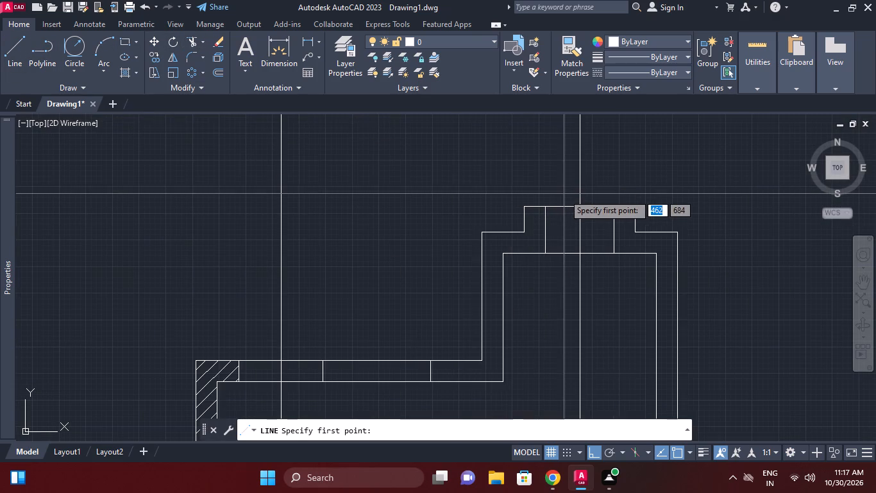
click(563, 189)
click(596, 187)
right_click(598, 182)
click(624, 190)
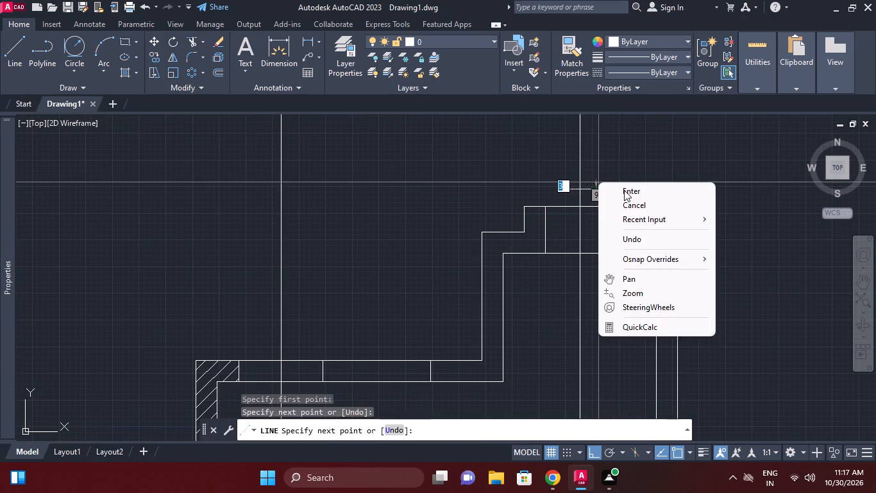
Draw a short horizontal limit line across the boss centre line just below the base line.
right_click(625, 193)
click(644, 195)
middle_drag(620, 238, 594, 129)
scroll(616, 232, down, 1)
middle_drag(598, 252, 585, 180)
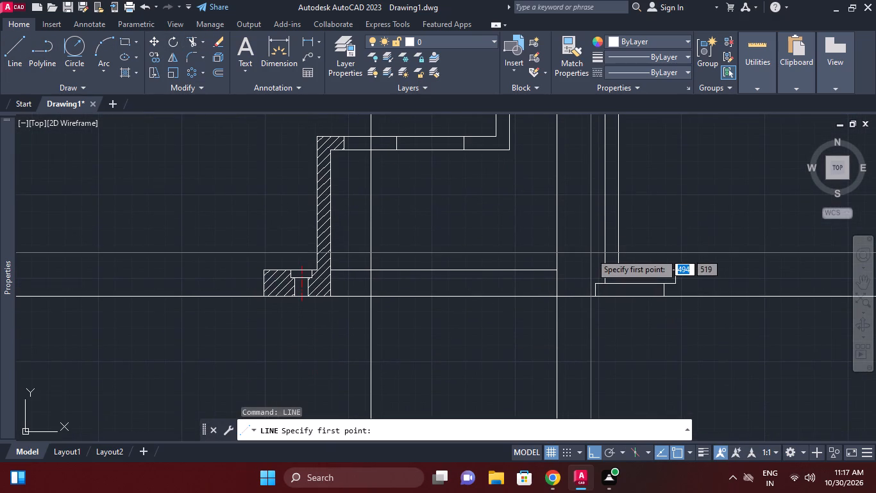
scroll(592, 297, up, 1)
click(527, 319)
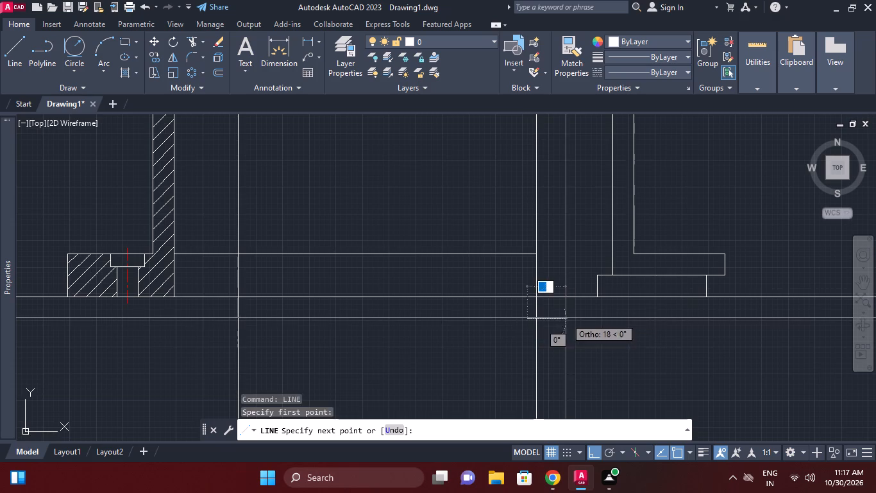
click(562, 317)
right_click(562, 317)
click(602, 189)
Draw a short horizontal limit line across the keyhole centre line just below the base line.
right_click(473, 340)
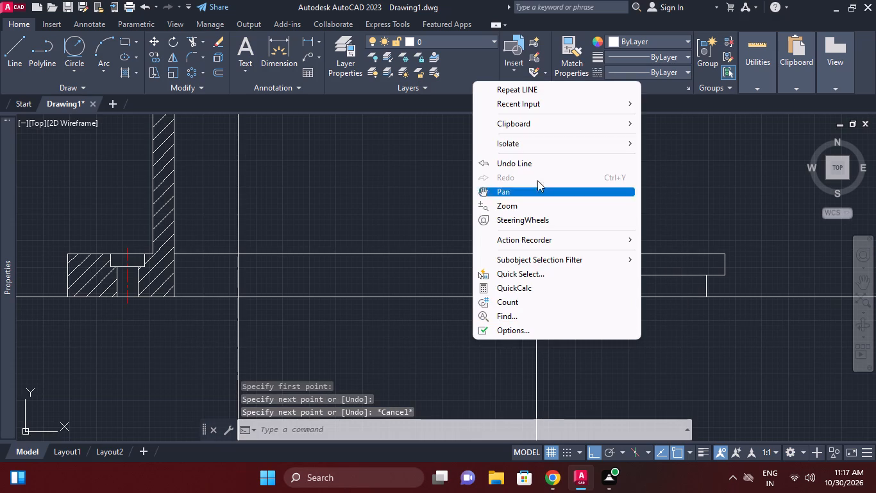
click(536, 96)
middle_drag(439, 193, 507, 216)
scroll(450, 197, down, 1)
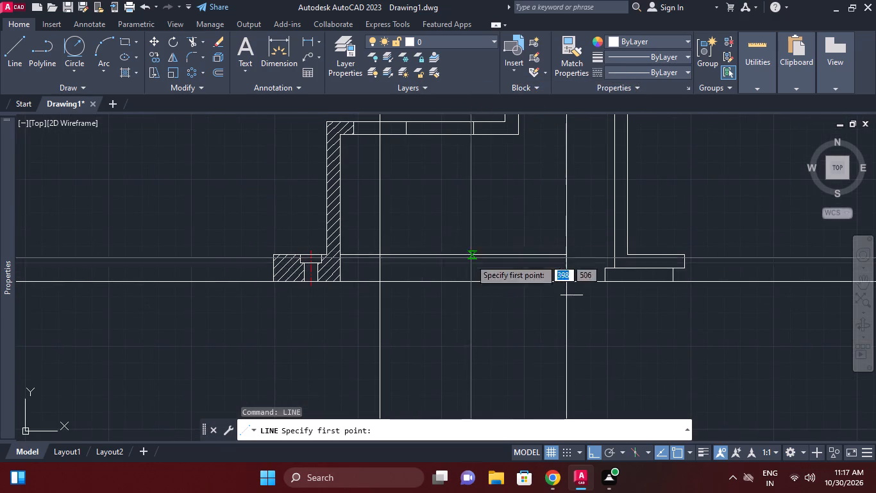
click(366, 298)
click(393, 297)
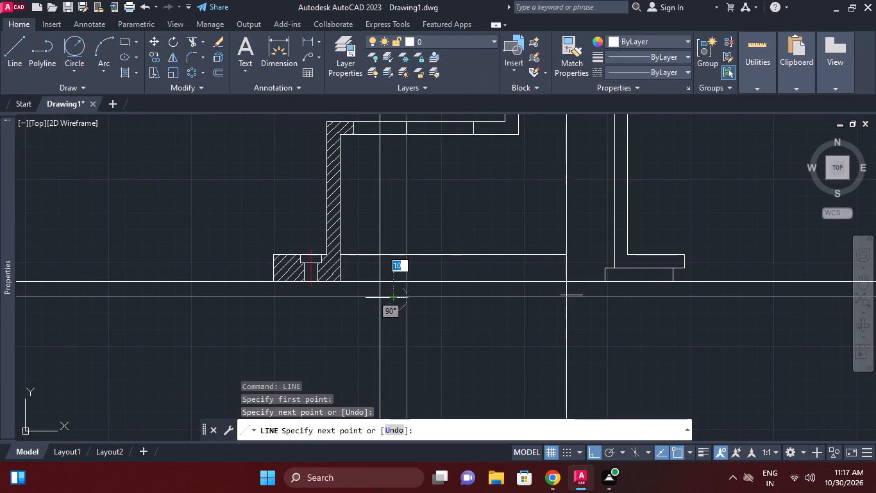
right_click(476, 297)
click(514, 304)
Draw a short horizontal limit line across the keyhole centre line just above the low top wall.
right_click(487, 253)
click(527, 213)
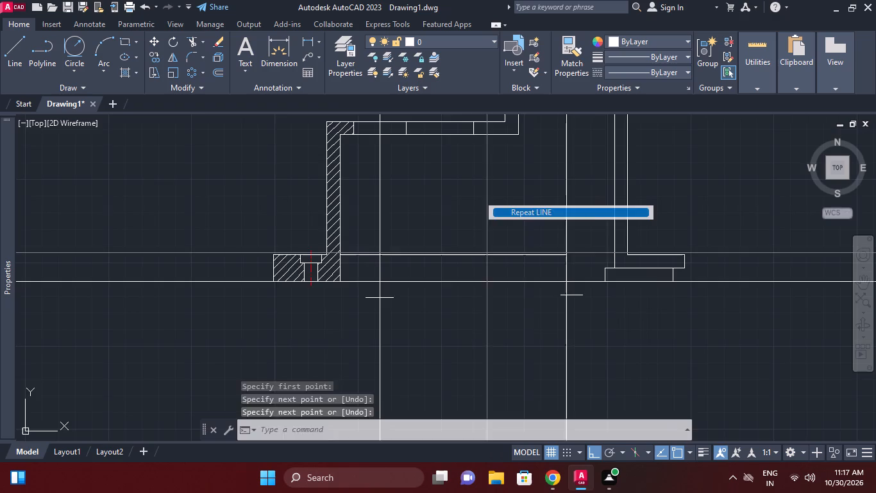
middle_drag(461, 200, 488, 293)
scroll(392, 181, up, 1)
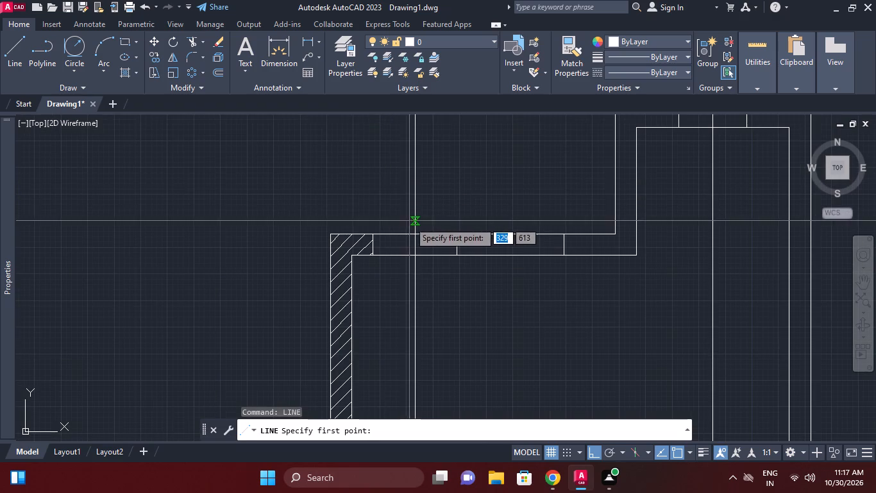
click(401, 214)
click(434, 211)
right_click(439, 206)
click(462, 220)
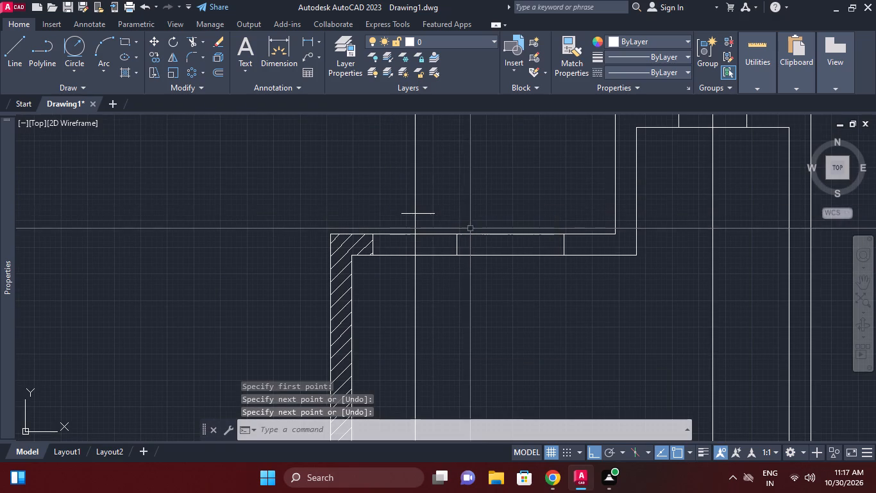
Using the four short limit lines as cutting edges, trim the boss centre line above and below the section.
click(191, 41)
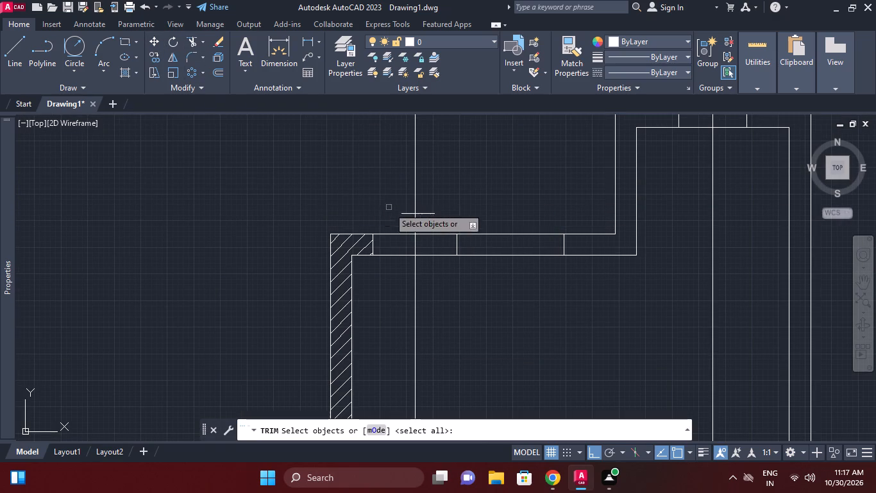
click(427, 221)
click(427, 203)
scroll(428, 200, down, 2)
middle_drag(467, 301, 463, 286)
scroll(420, 315, up, 1)
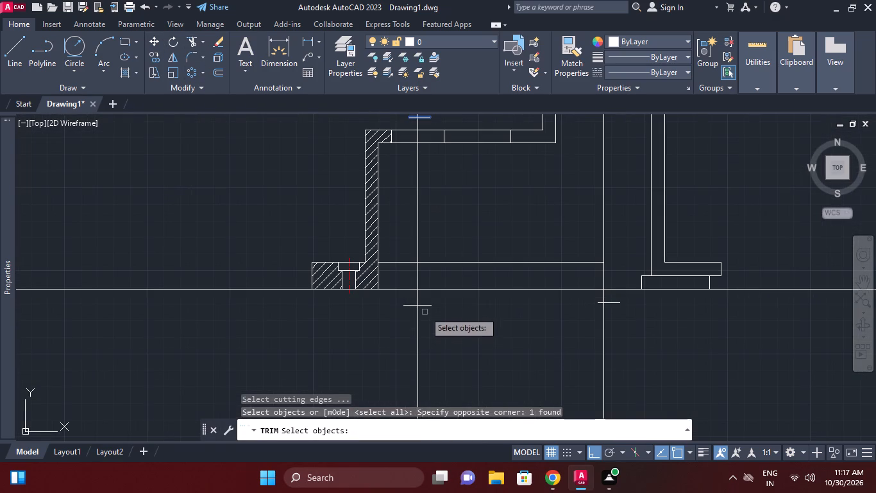
click(425, 306)
click(611, 302)
middle_drag(643, 302, 637, 388)
scroll(640, 322, down, 1)
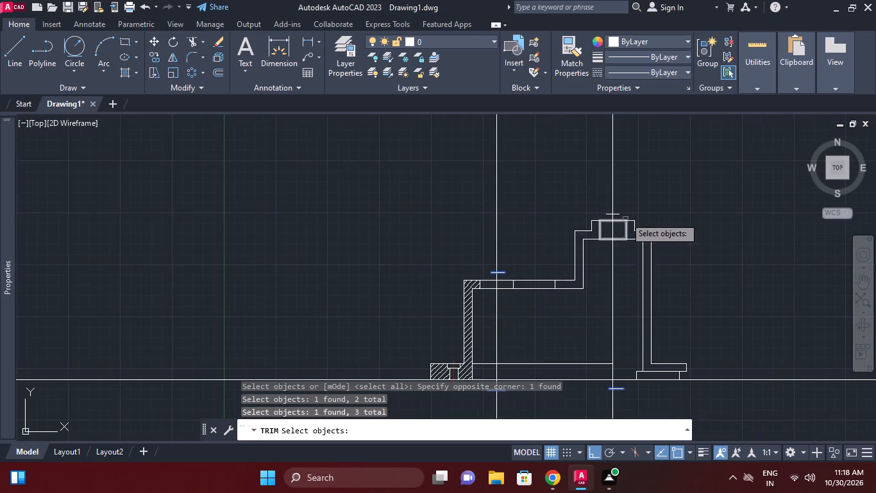
scroll(625, 207, up, 2)
click(609, 226)
right_click(621, 199)
drag(636, 205, 627, 200)
click(576, 191)
scroll(580, 187, down, 2)
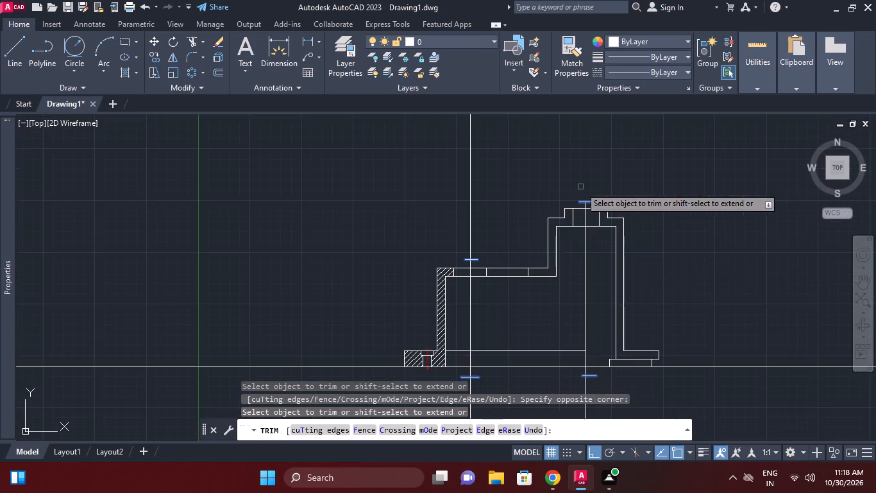
middle_drag(637, 283, 668, 205)
click(628, 339)
click(588, 336)
Trim the keyhole centre line below and above its short limit lines.
drag(560, 360, 550, 352)
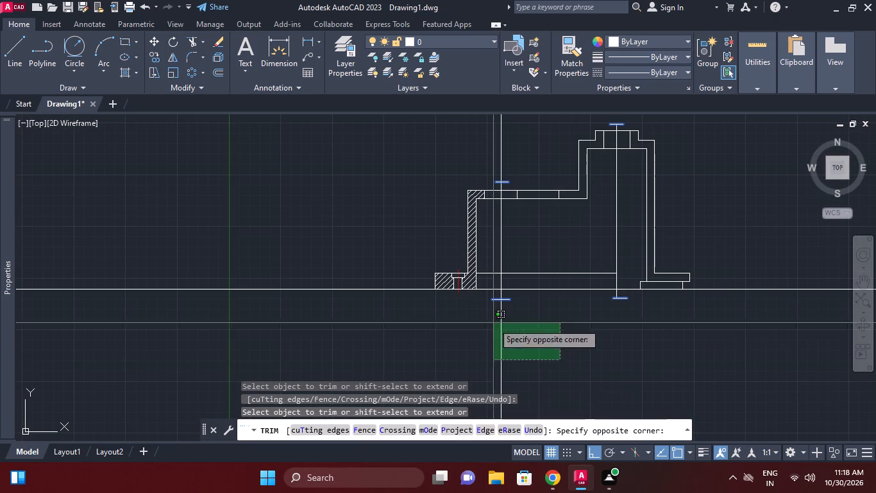
click(493, 323)
middle_drag(513, 297, 518, 345)
drag(521, 175, 501, 168)
click(477, 159)
right_click(476, 159)
click(504, 173)
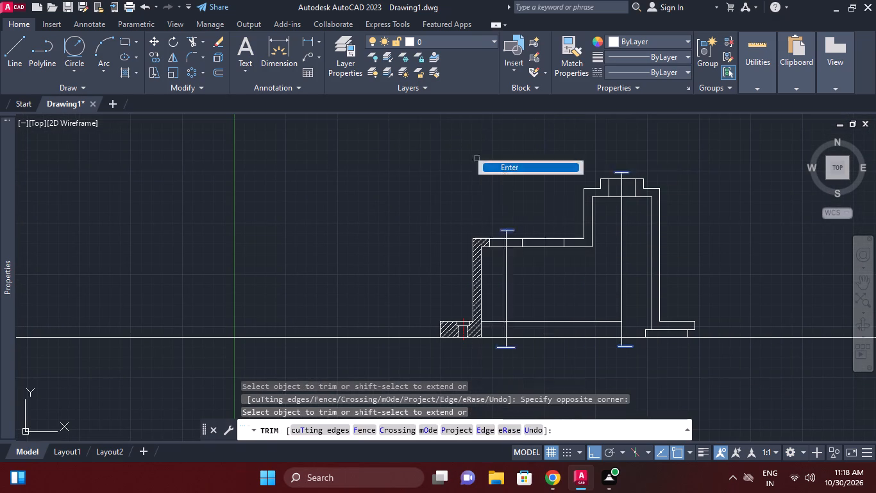
Erase the four short limit lines at the ends of the keyhole and boss centre lines.
scroll(501, 212, up, 2)
click(532, 260)
scroll(542, 216, down, 1)
middle_drag(542, 202, 542, 169)
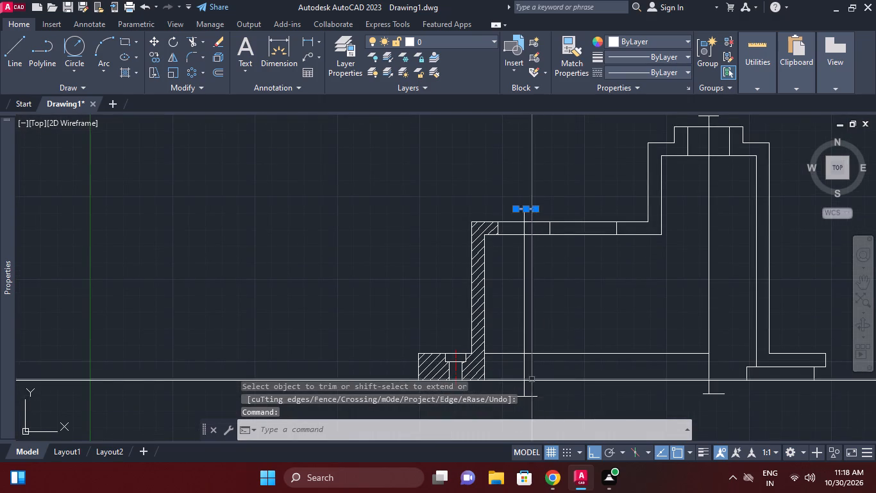
middle_drag(516, 389, 511, 307)
click(529, 315)
scroll(747, 312, up, 1)
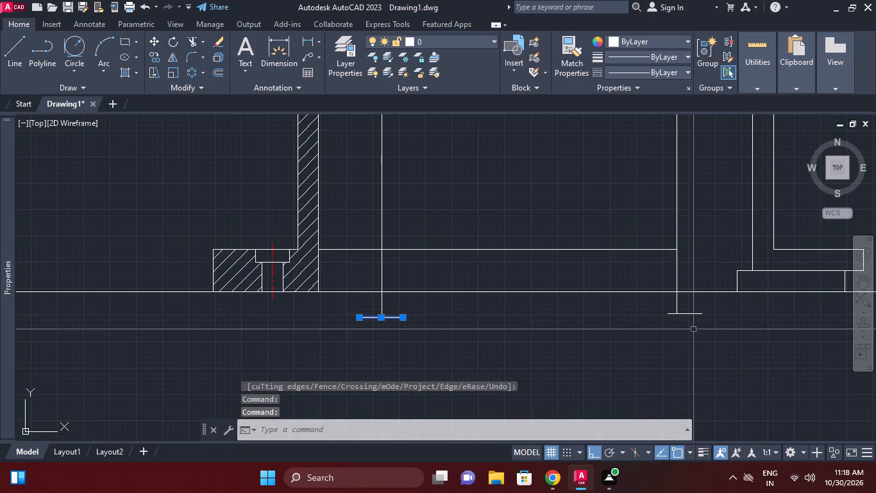
click(691, 324)
click(687, 308)
middle_drag(702, 293, 703, 372)
middle_drag(659, 223, 632, 306)
middle_drag(675, 215, 648, 298)
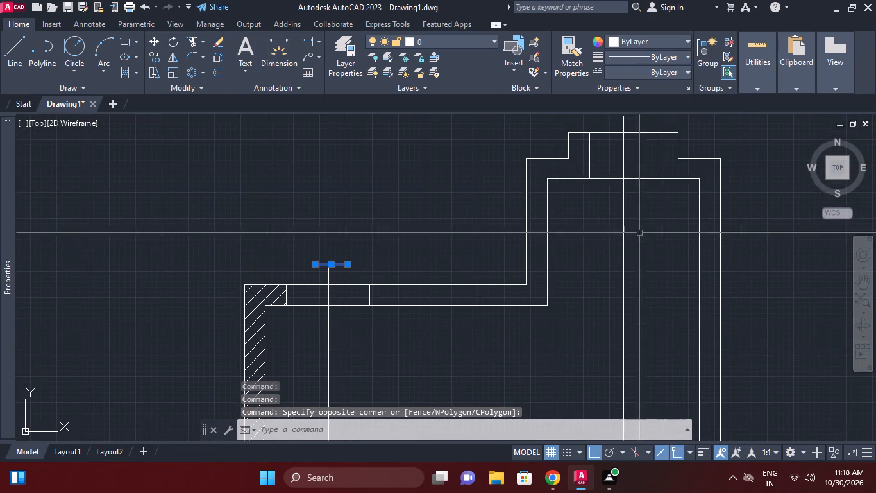
middle_drag(628, 117, 611, 208)
scroll(611, 208, up, 1)
click(617, 215)
click(617, 178)
right_click(617, 178)
click(643, 234)
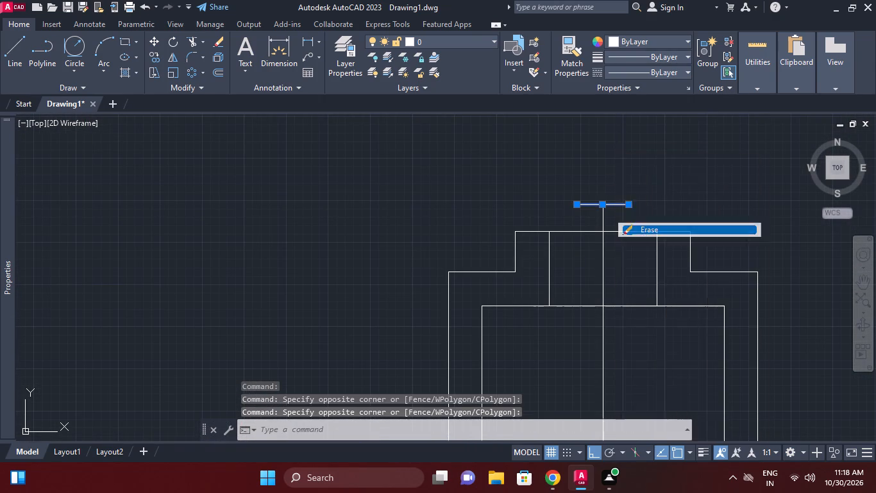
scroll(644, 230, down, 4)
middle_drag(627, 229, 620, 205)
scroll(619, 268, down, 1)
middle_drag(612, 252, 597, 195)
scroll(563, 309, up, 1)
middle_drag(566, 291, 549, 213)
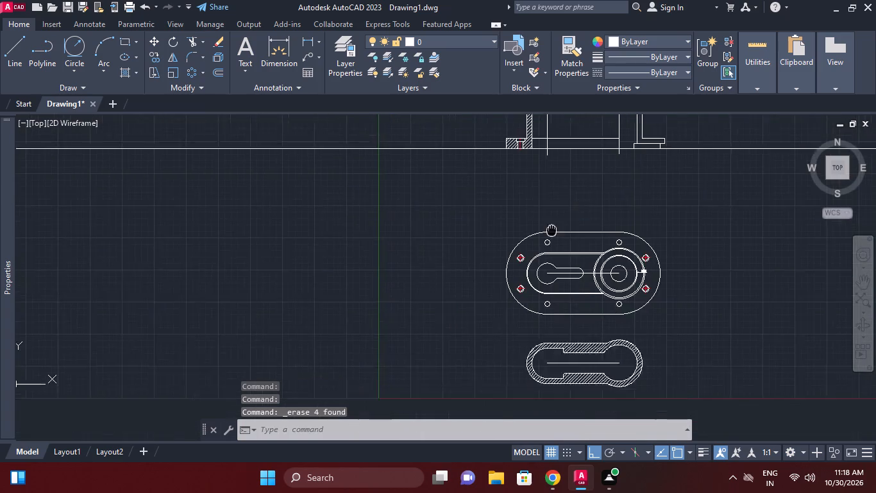
Change the linetype of the boss centre line in the sectional front view to CENTER.
middle_drag(549, 213, 548, 212)
middle_drag(571, 317, 558, 231)
scroll(571, 317, down, 2)
scroll(562, 241, up, 5)
middle_click(550, 180)
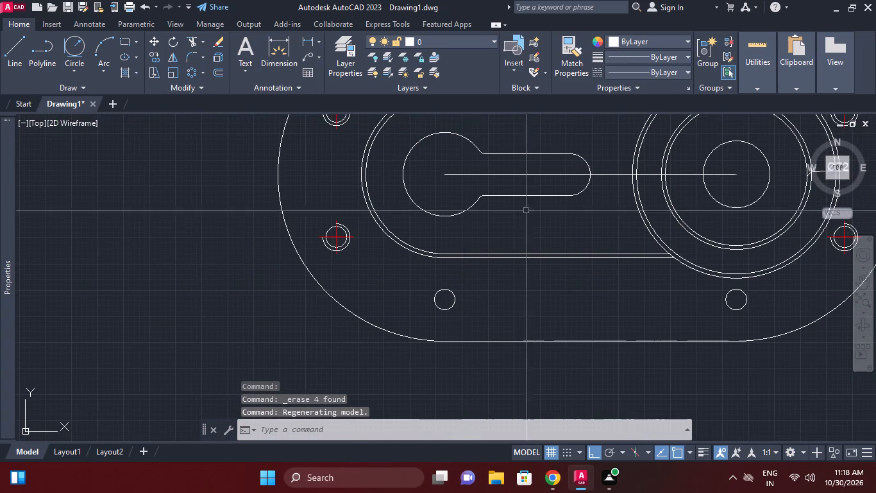
middle_drag(519, 221, 477, 363)
middle_drag(570, 212, 562, 309)
scroll(566, 244, down, 4)
middle_drag(579, 232, 578, 266)
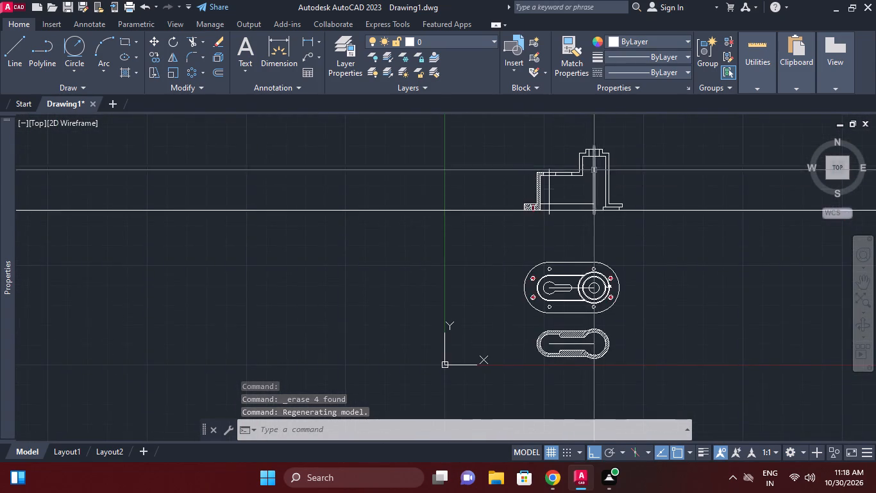
scroll(594, 168, up, 3)
click(604, 194)
click(585, 205)
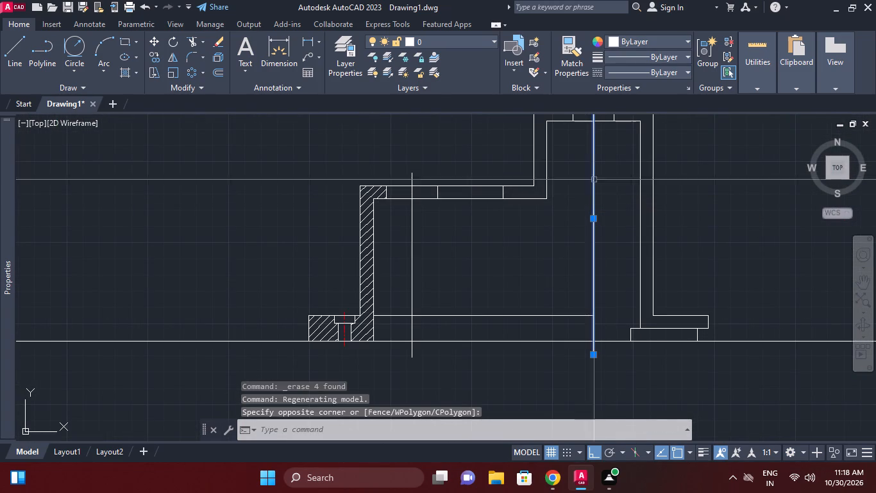
click(653, 32)
click(649, 40)
click(654, 41)
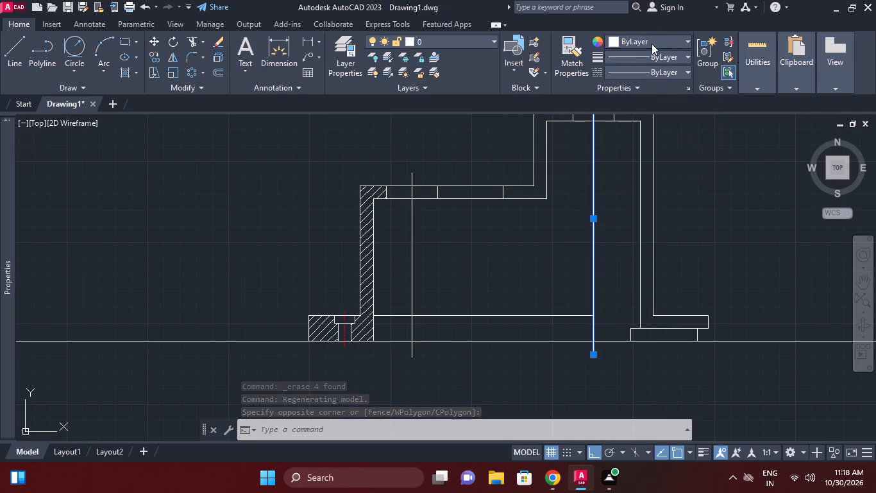
click(655, 73)
click(655, 118)
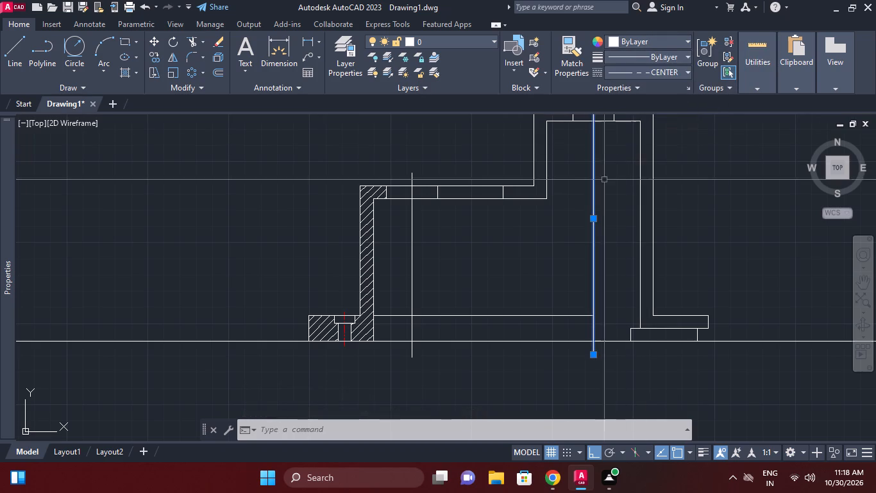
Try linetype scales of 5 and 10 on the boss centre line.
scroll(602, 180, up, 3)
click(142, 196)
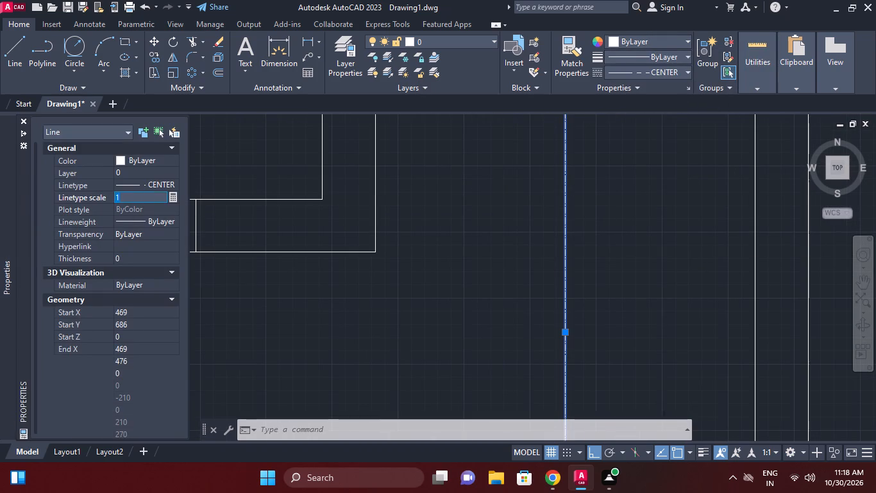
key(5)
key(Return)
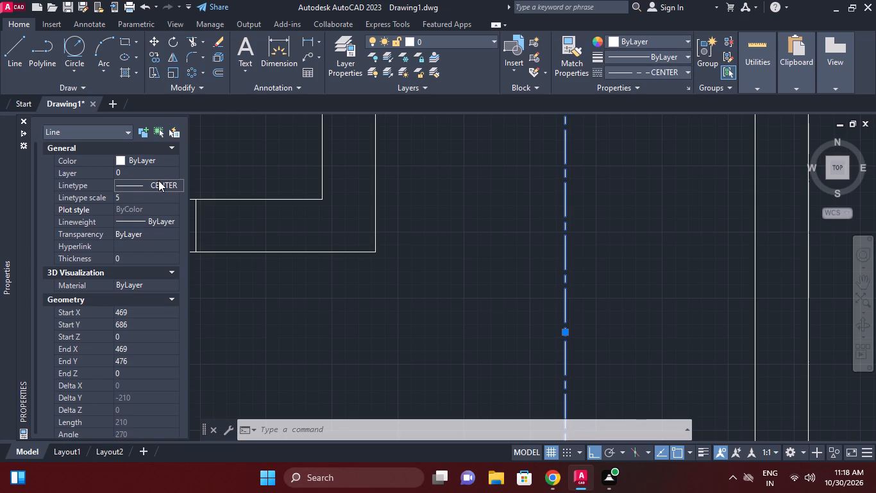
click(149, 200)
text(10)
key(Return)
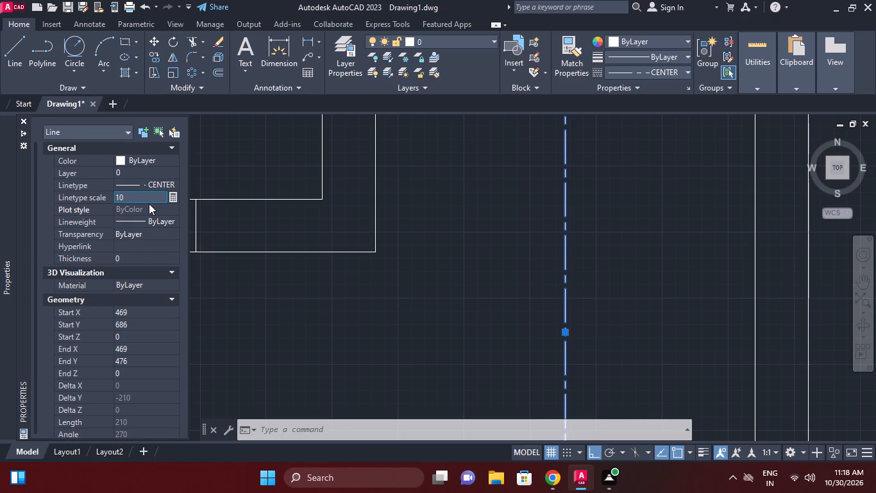
Colour the boss centre line red and set its linetype scale to 20.
scroll(183, 256, down, 3)
scroll(469, 246, down, 2)
click(625, 39)
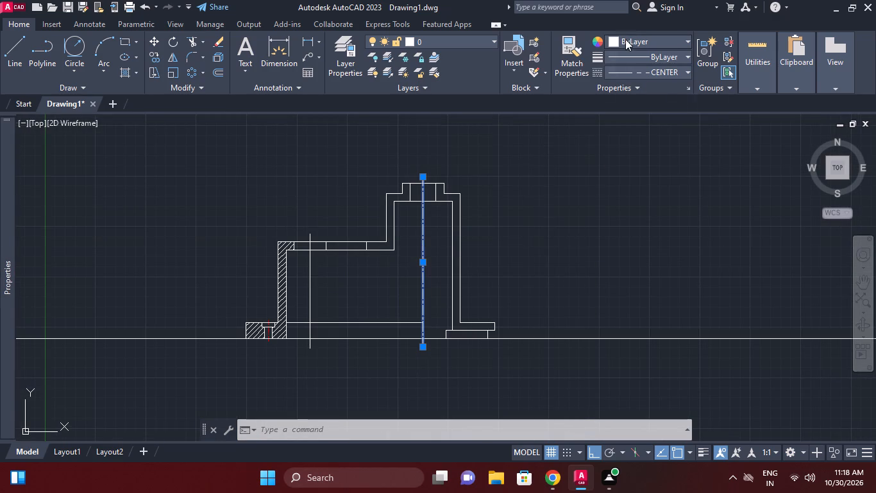
click(610, 166)
scroll(437, 221, up, 1)
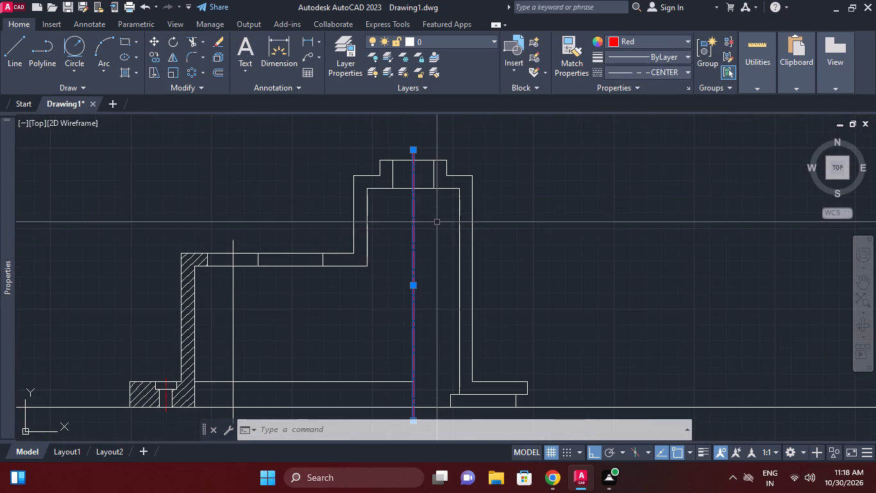
click(132, 202)
text(20)
key(Return)
right_click(621, 268)
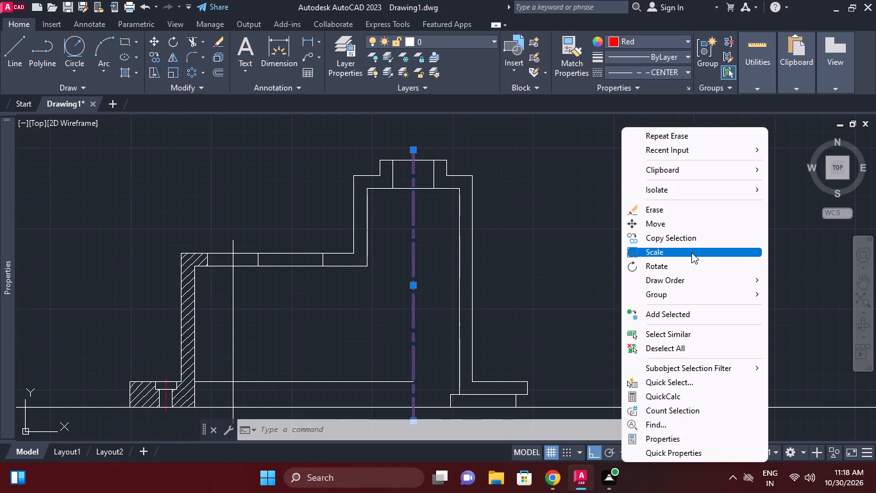
click(560, 177)
click(558, 153)
Match the boss centre line's properties onto the keyhole centre line.
click(563, 74)
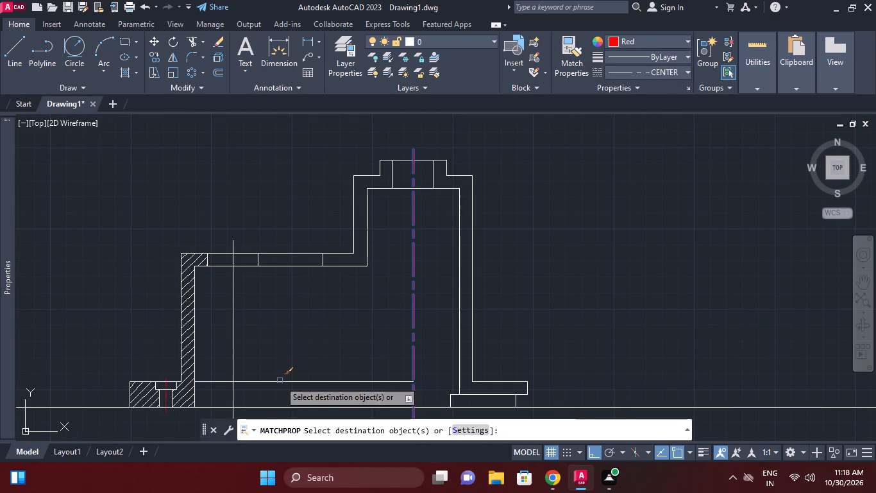
click(245, 329)
click(210, 311)
right_click(606, 258)
click(672, 266)
Set the colour of the horizontal flange-top line inside the section to grey, index colour 8.
scroll(568, 257, down, 1)
middle_drag(568, 257, 585, 226)
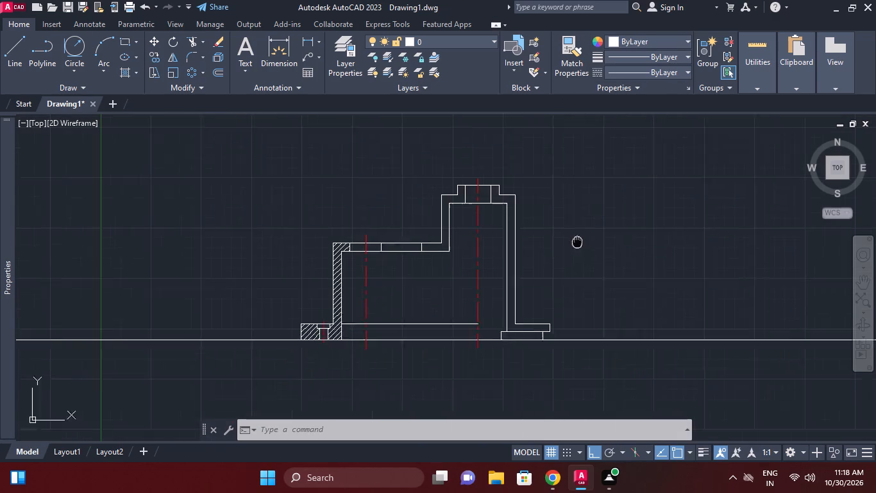
middle_drag(585, 226, 587, 222)
middle_drag(516, 343, 560, 338)
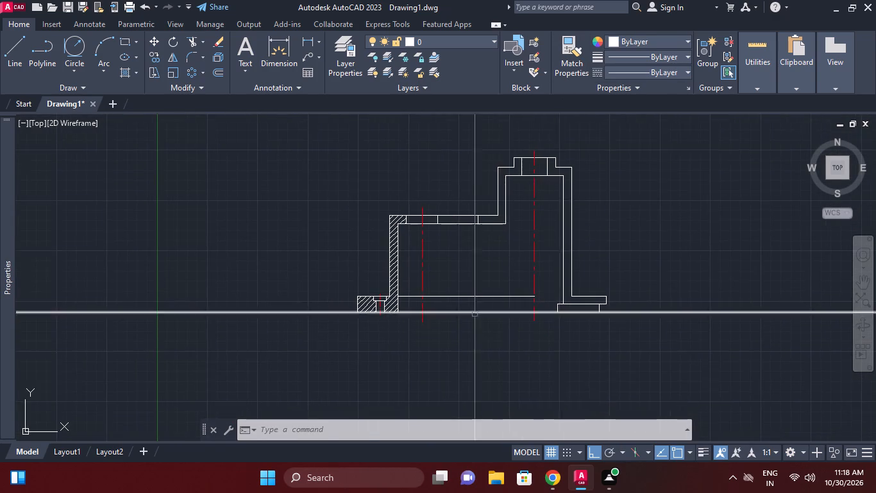
scroll(475, 313, up, 1)
click(491, 279)
click(473, 290)
click(671, 40)
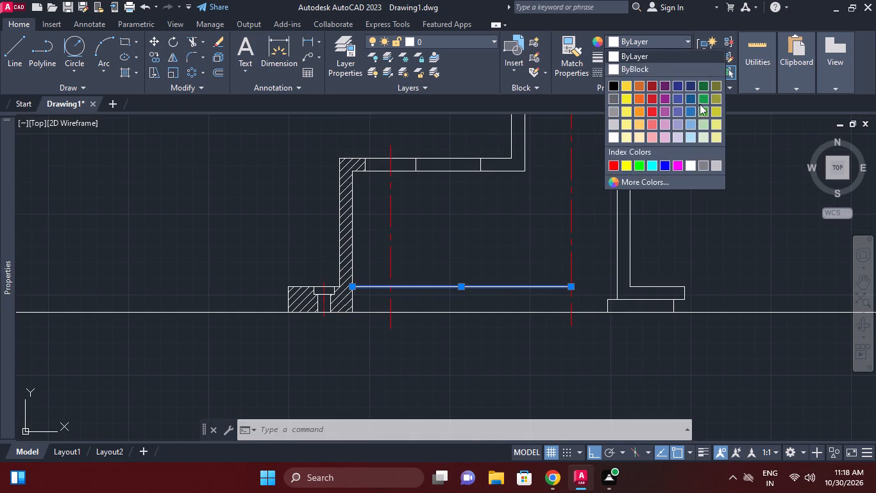
click(698, 166)
right_click(705, 233)
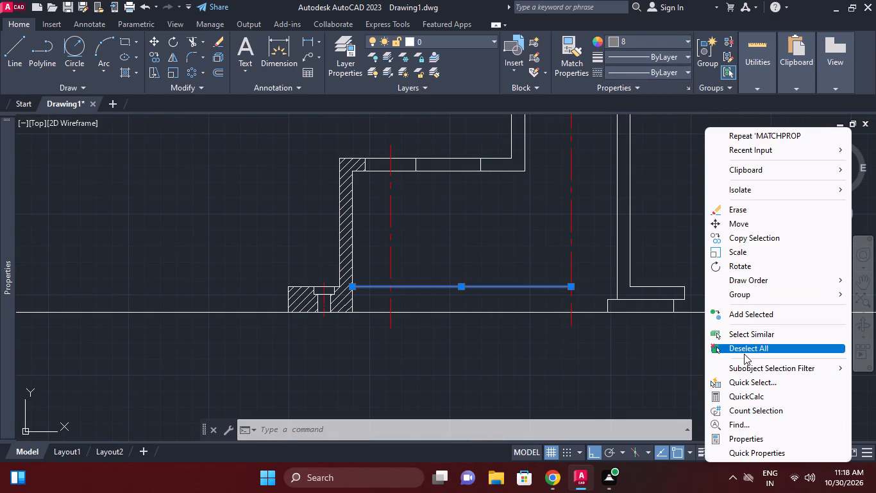
click(744, 354)
Hatch the cut boss walls on both sides of the top bore, including the adjoining flange, with diagonal lines at scale 34.
scroll(684, 281, down, 1)
middle_click(684, 281)
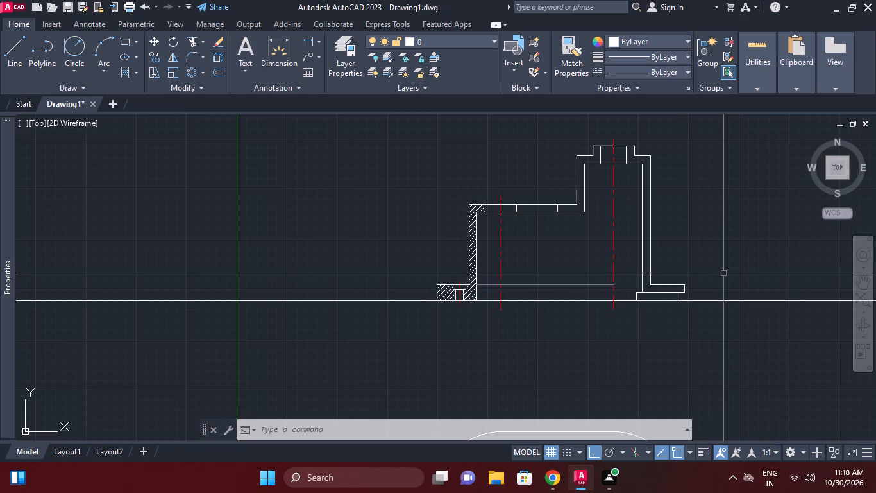
middle_click(698, 213)
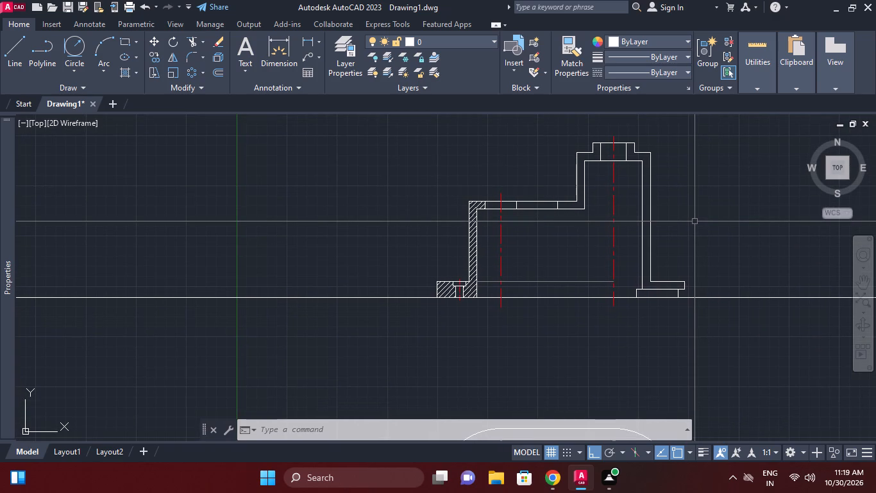
middle_click(698, 219)
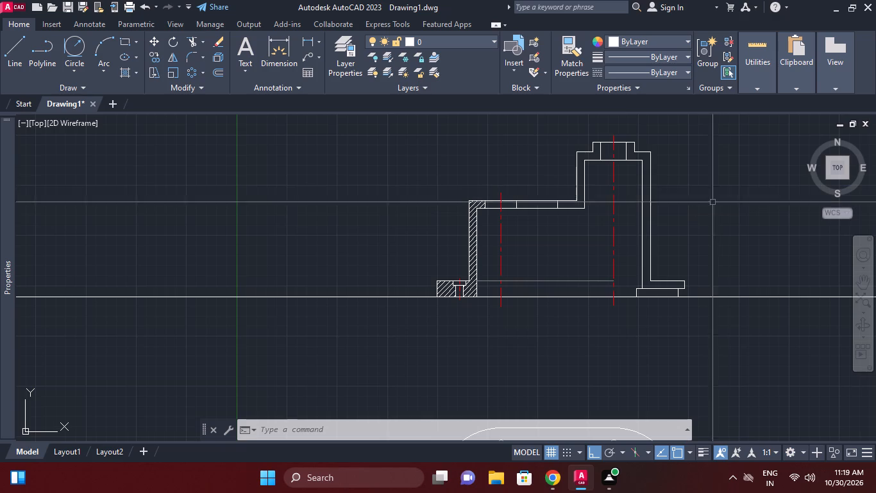
middle_drag(546, 219, 484, 248)
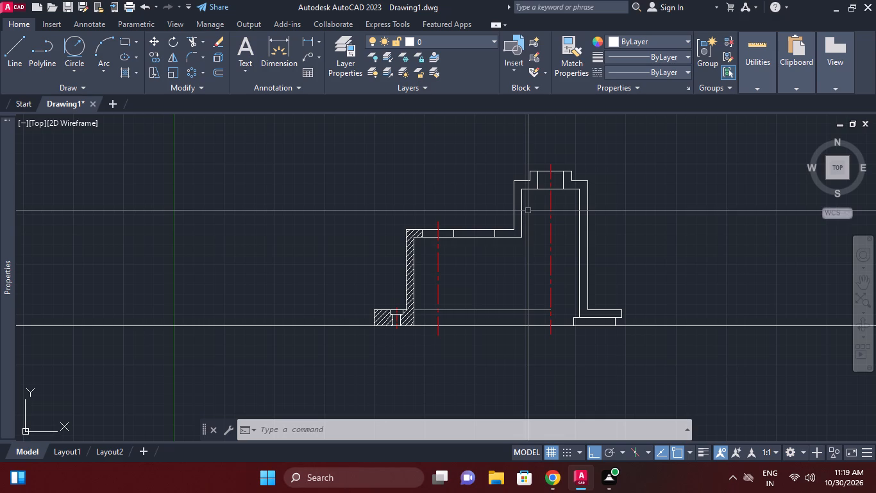
text(h)
key(space)
scroll(568, 155, up, 2)
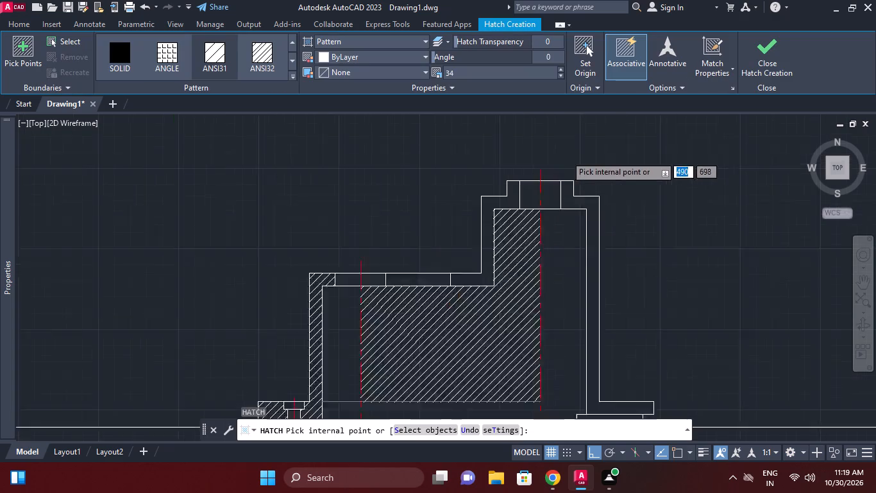
click(482, 220)
click(575, 231)
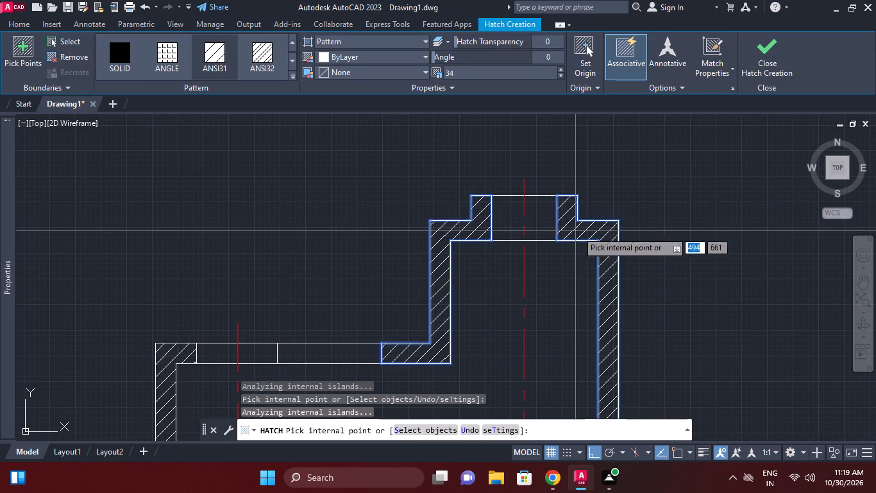
scroll(636, 234, down, 1)
middle_drag(632, 213, 635, 120)
right_click(682, 212)
click(723, 221)
Draw four vertical construction lines in the lower section view: through the inner step corner, the fillet's lower end and two points along its arc.
middle_drag(664, 254, 642, 246)
scroll(664, 254, down, 1)
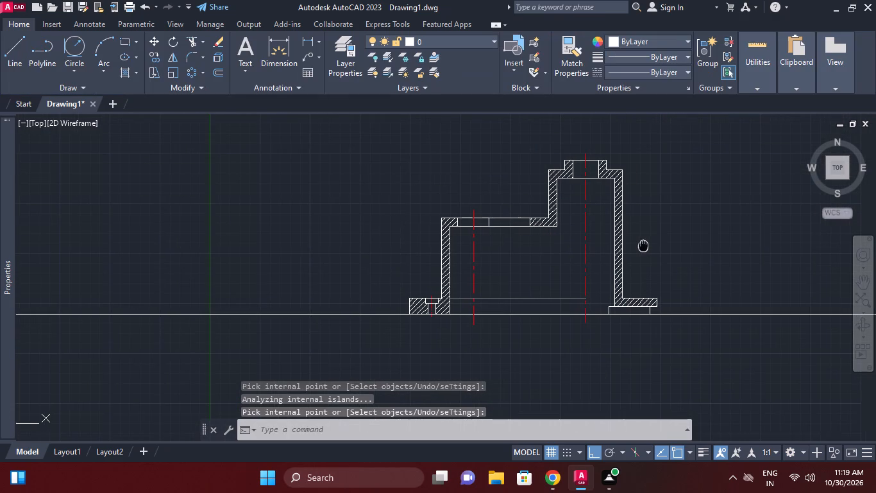
middle_drag(642, 246, 641, 246)
middle_drag(556, 272, 553, 259)
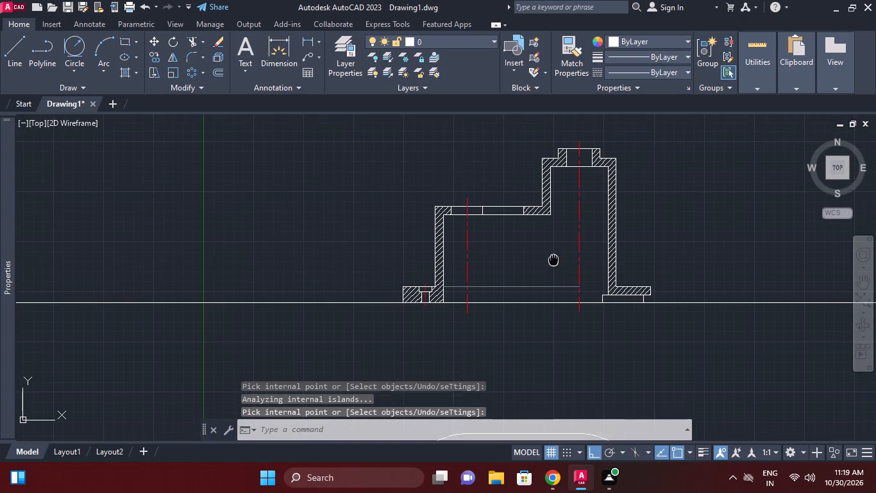
middle_drag(553, 259, 553, 258)
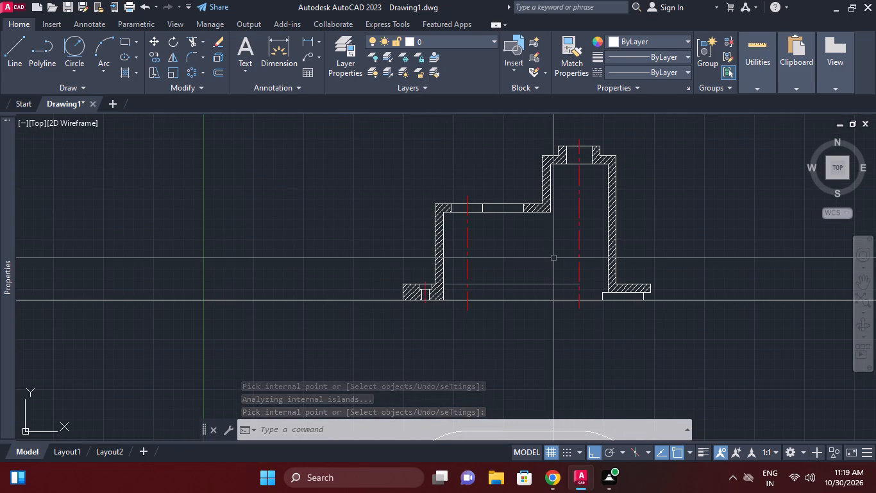
middle_drag(558, 240, 562, 183)
scroll(558, 239, down, 1)
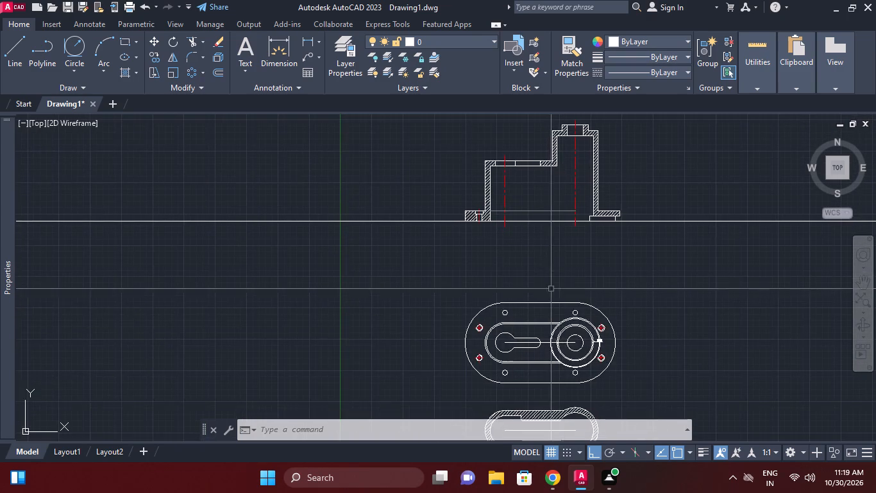
middle_drag(545, 301, 535, 236)
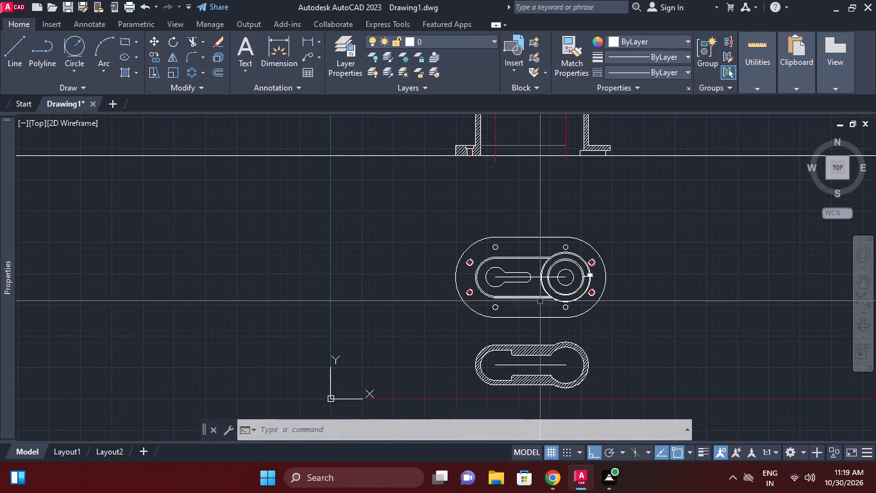
click(97, 89)
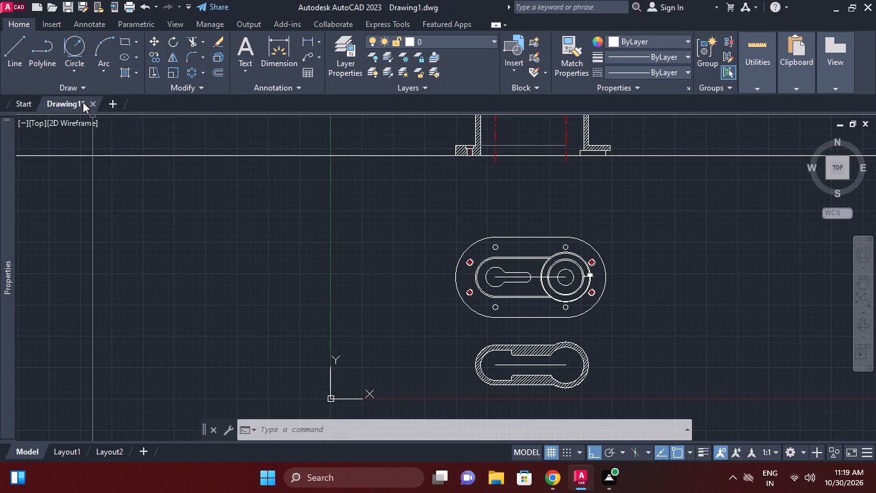
click(72, 89)
click(42, 105)
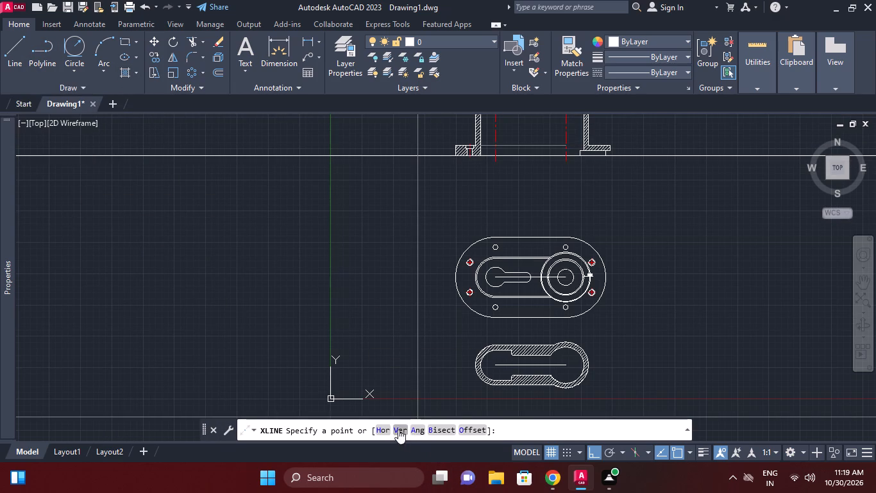
click(398, 429)
scroll(512, 355, up, 3)
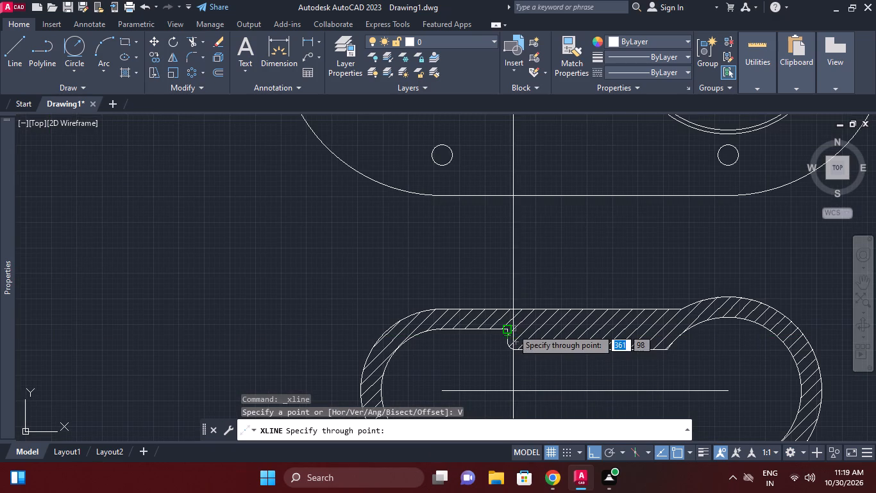
click(507, 329)
scroll(531, 357, up, 2)
click(497, 342)
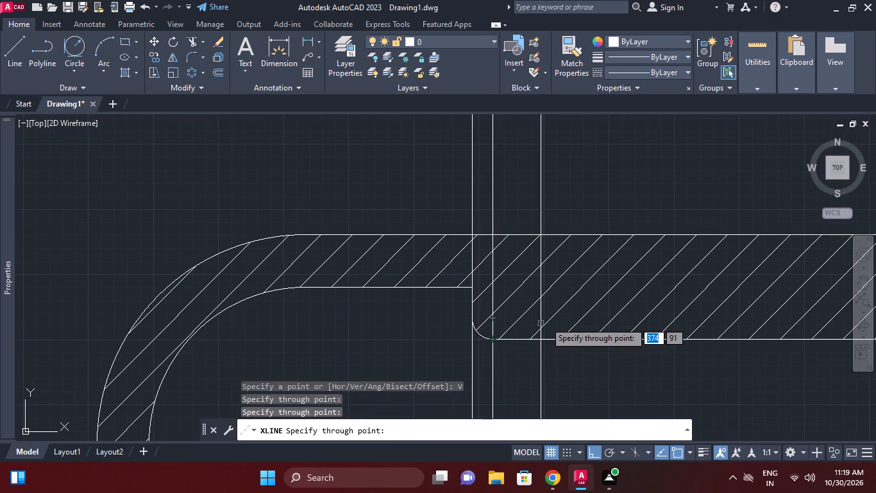
scroll(472, 331, up, 1)
click(482, 336)
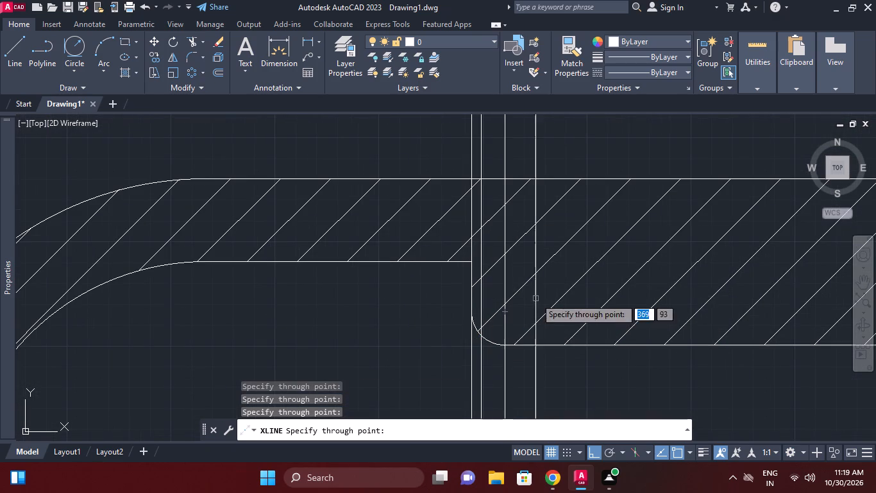
scroll(485, 341, up, 3)
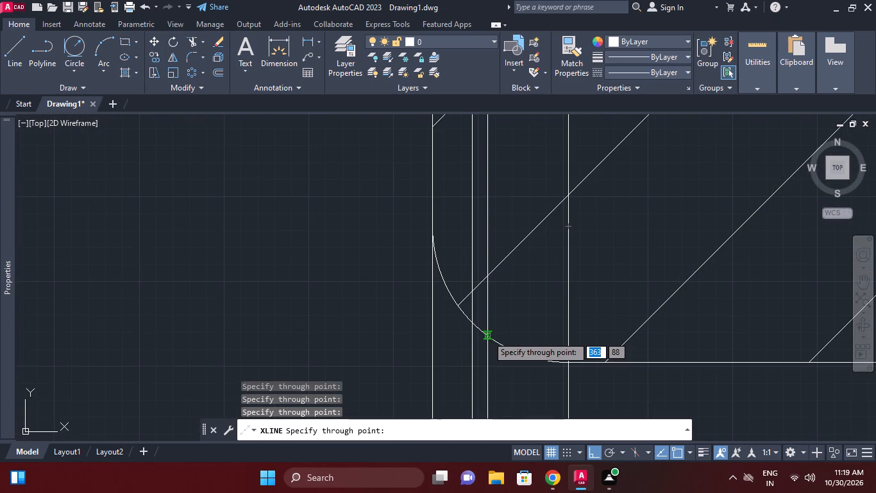
click(491, 339)
right_click(510, 316)
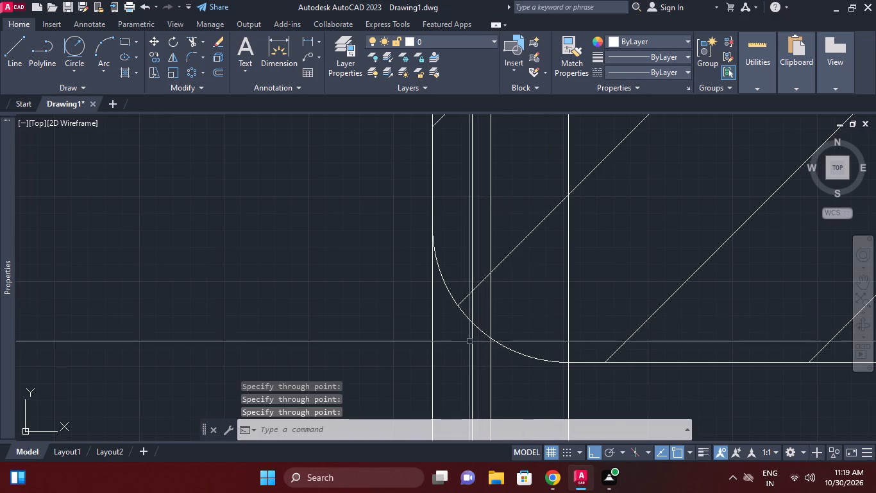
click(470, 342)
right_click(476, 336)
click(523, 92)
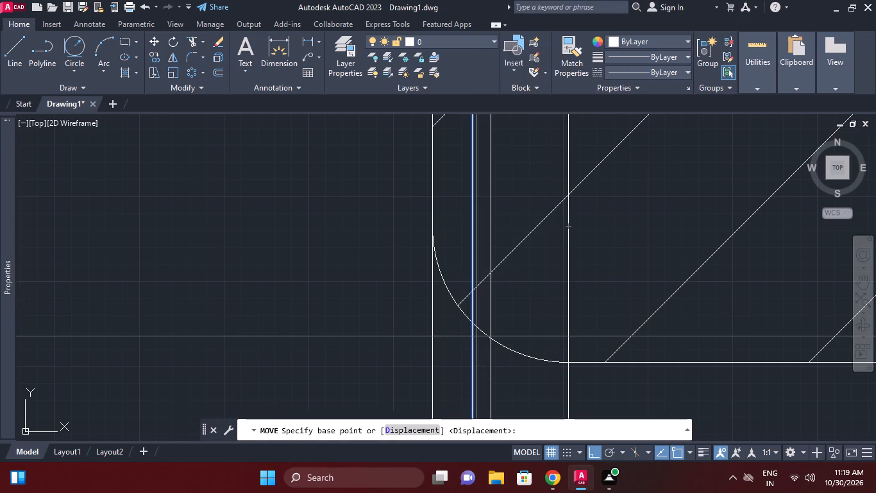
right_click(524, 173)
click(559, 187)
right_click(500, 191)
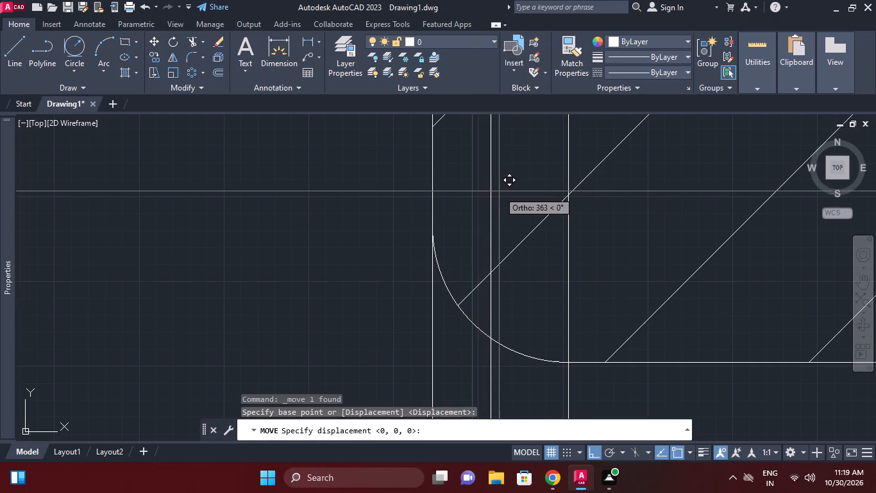
Erase the four vertical construction lines drawn through the inner step corner and fillet of the lower section view.
scroll(527, 198, down, 4)
scroll(517, 215, up, 2)
click(523, 249)
right_click(543, 243)
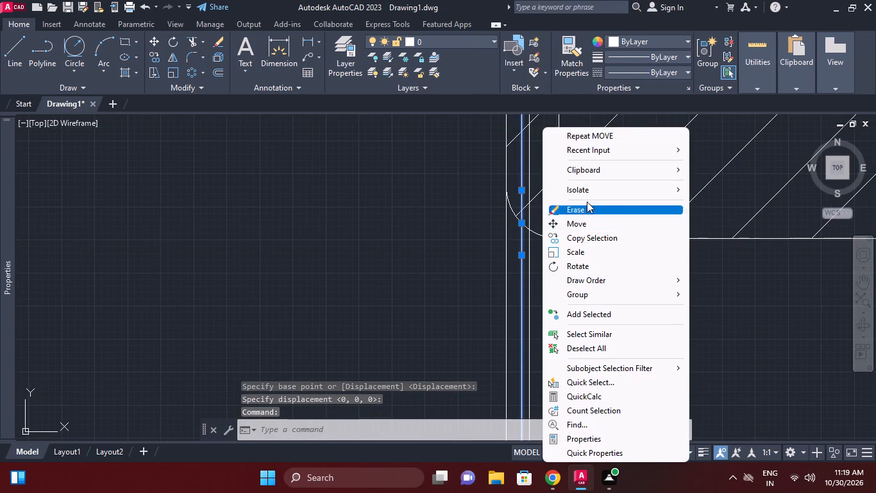
click(587, 209)
scroll(587, 208, down, 5)
middle_drag(611, 222, 600, 312)
middle_drag(614, 207, 614, 354)
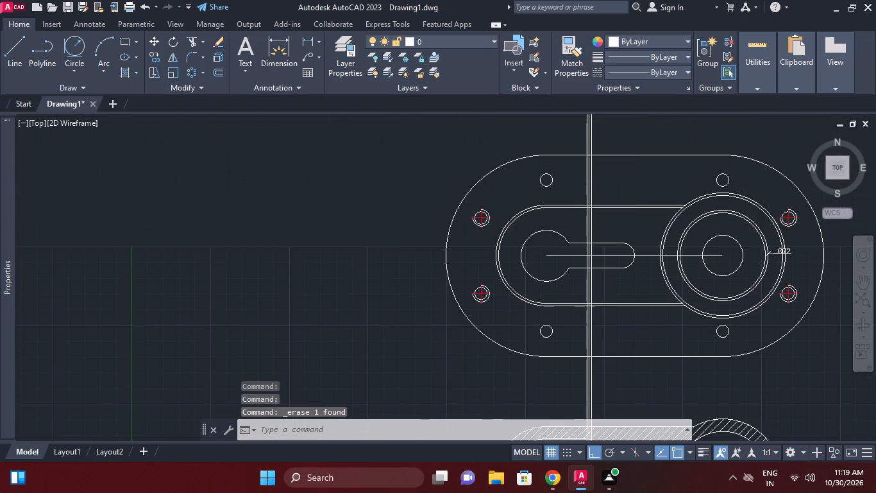
scroll(596, 198, up, 1)
scroll(622, 258, up, 2)
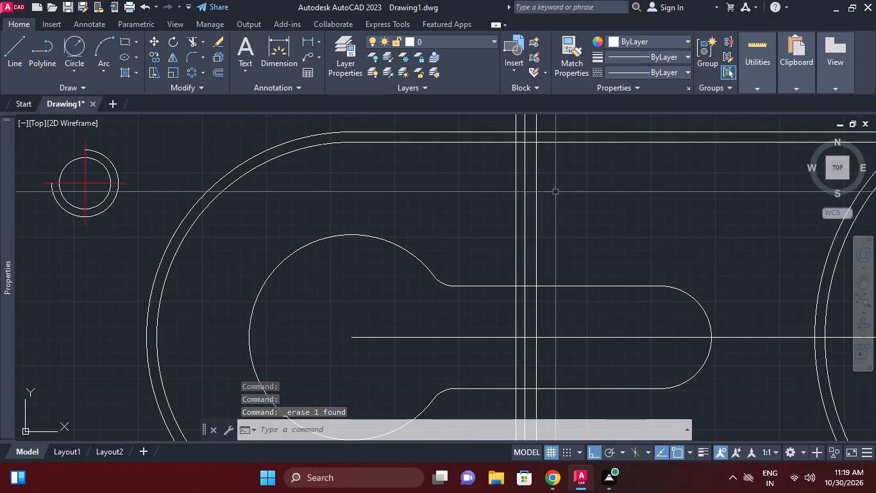
scroll(552, 210, down, 1)
scroll(522, 209, up, 1)
drag(605, 191, 598, 191)
click(464, 191)
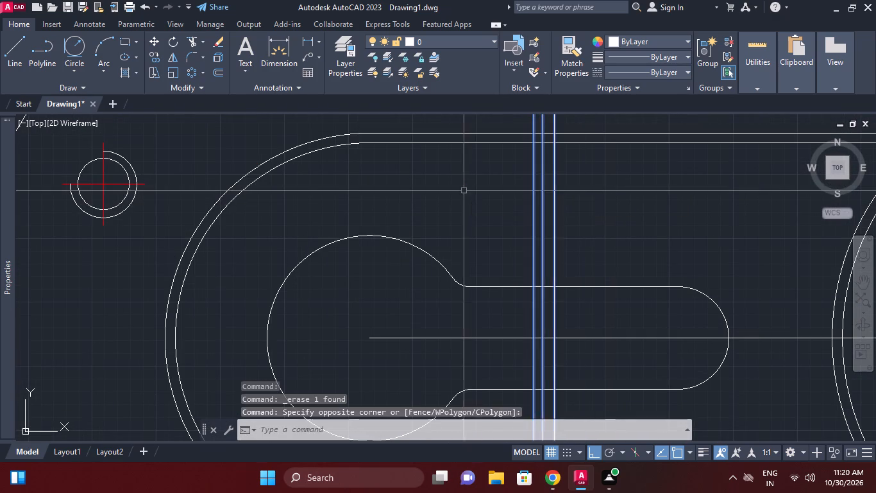
right_click(464, 191)
click(491, 230)
Examine the inner step corners and wall outline in the lower section view.
scroll(493, 225, down, 3)
scroll(565, 241, down, 2)
middle_drag(565, 241, 550, 207)
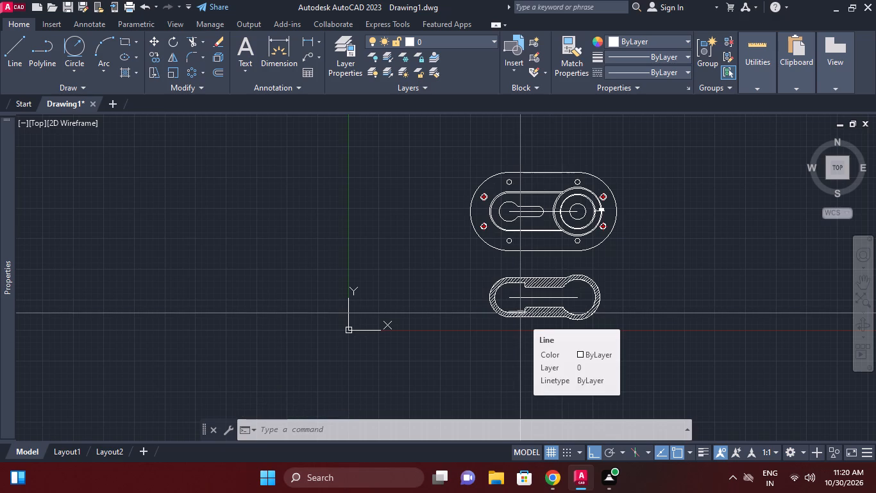
scroll(520, 313, up, 3)
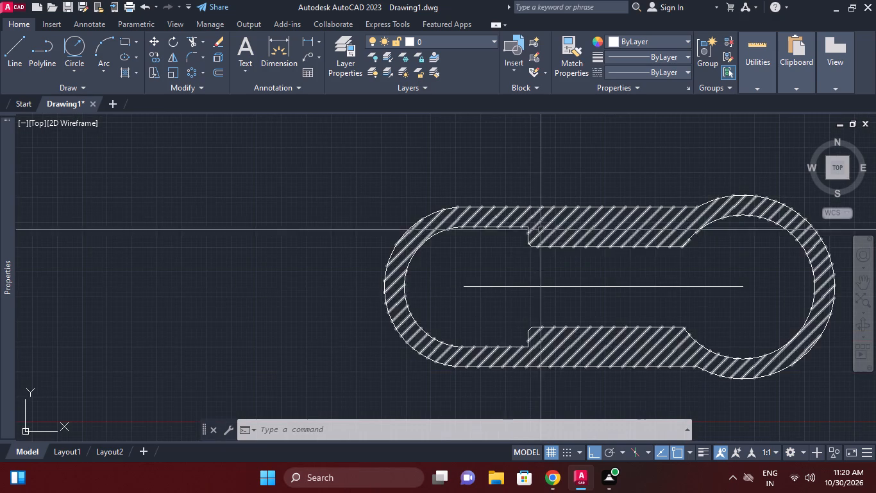
scroll(543, 223, up, 1)
scroll(525, 237, down, 4)
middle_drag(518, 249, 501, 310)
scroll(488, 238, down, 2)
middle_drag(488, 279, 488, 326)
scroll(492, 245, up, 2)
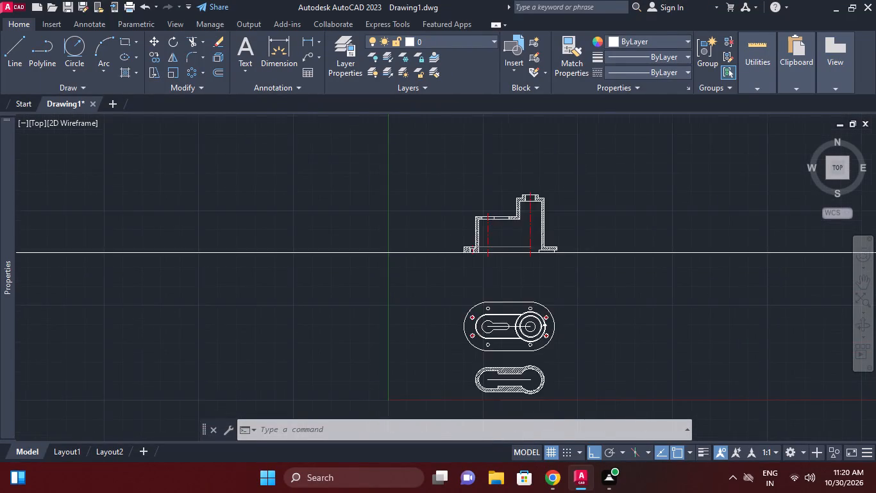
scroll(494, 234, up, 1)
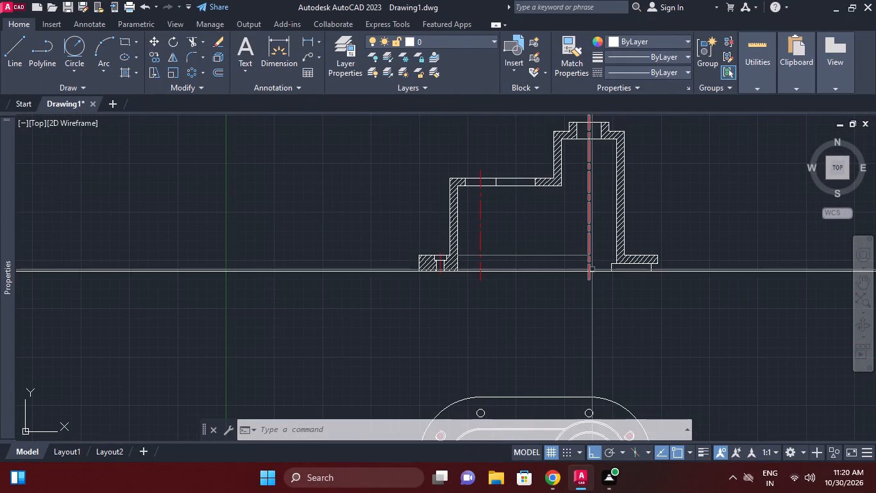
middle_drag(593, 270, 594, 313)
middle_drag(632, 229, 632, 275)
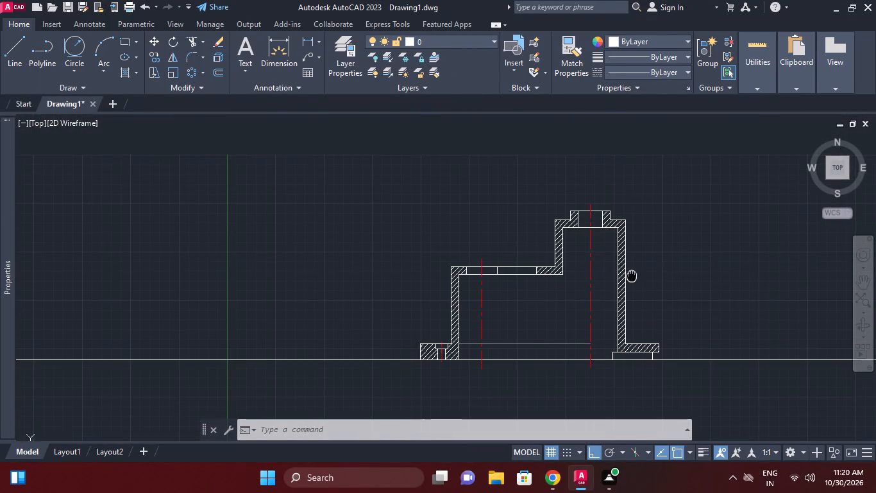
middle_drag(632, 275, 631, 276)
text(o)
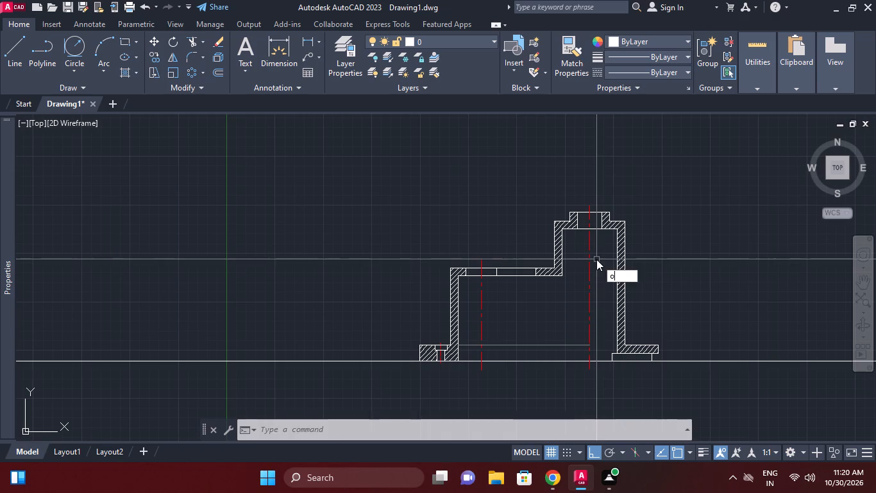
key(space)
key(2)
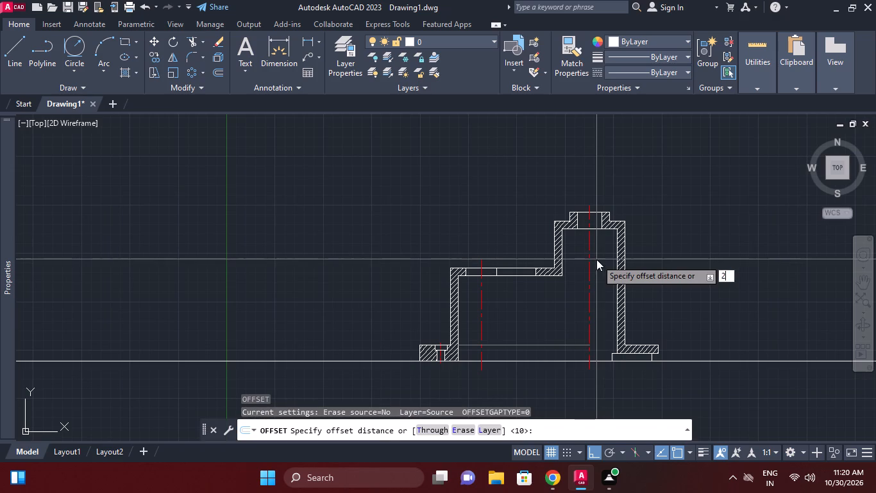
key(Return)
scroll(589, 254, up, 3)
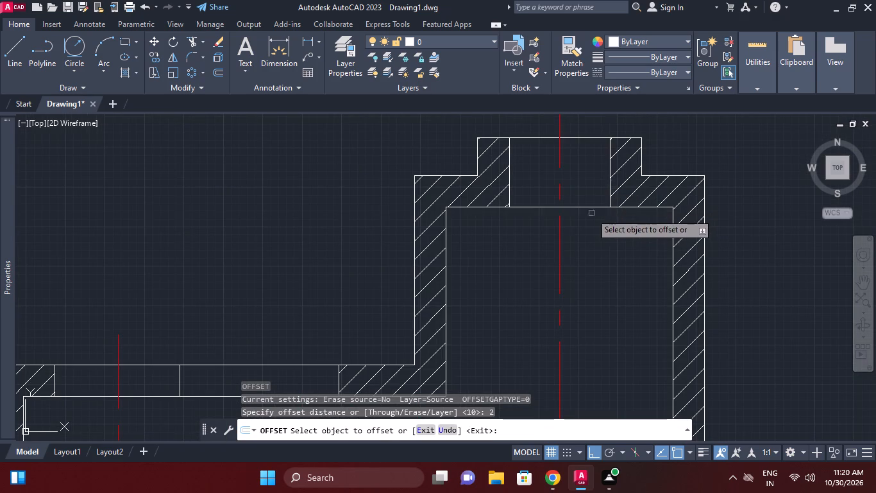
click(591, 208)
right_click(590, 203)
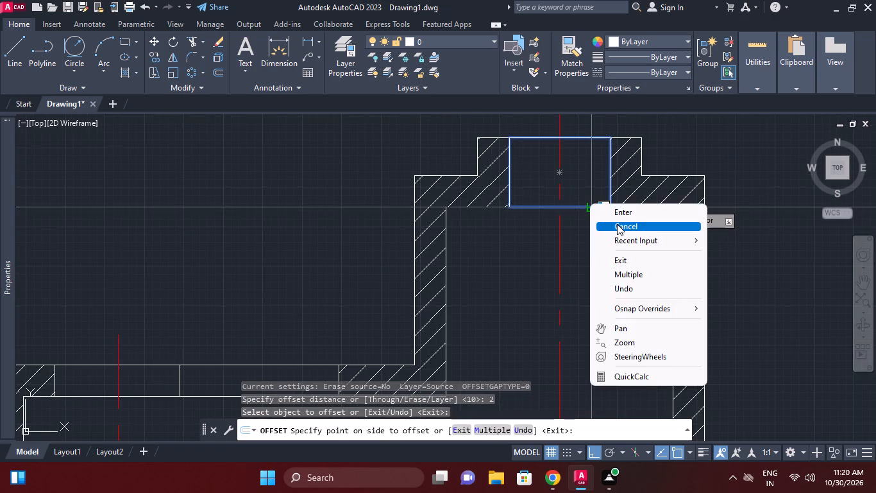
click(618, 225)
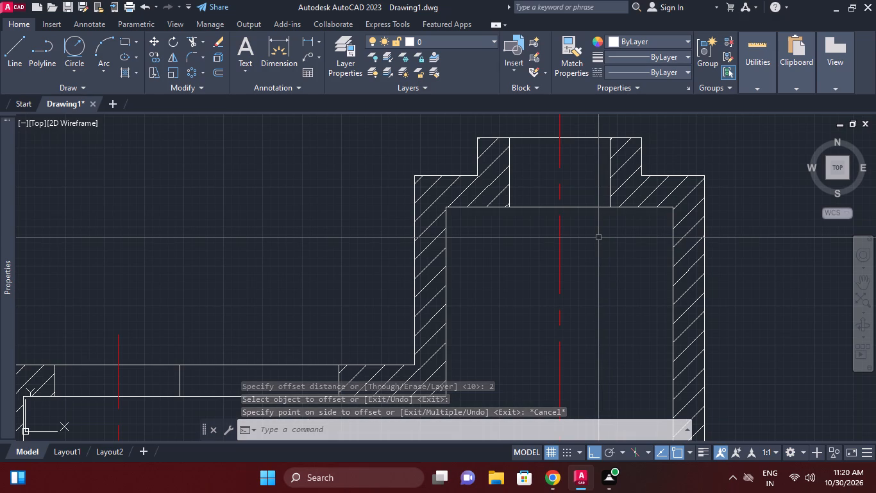
Draw a horizontal construction line along the ceiling of the tall chamber, just below the top bore in the sectional front view.
right_click(234, 195)
click(275, 212)
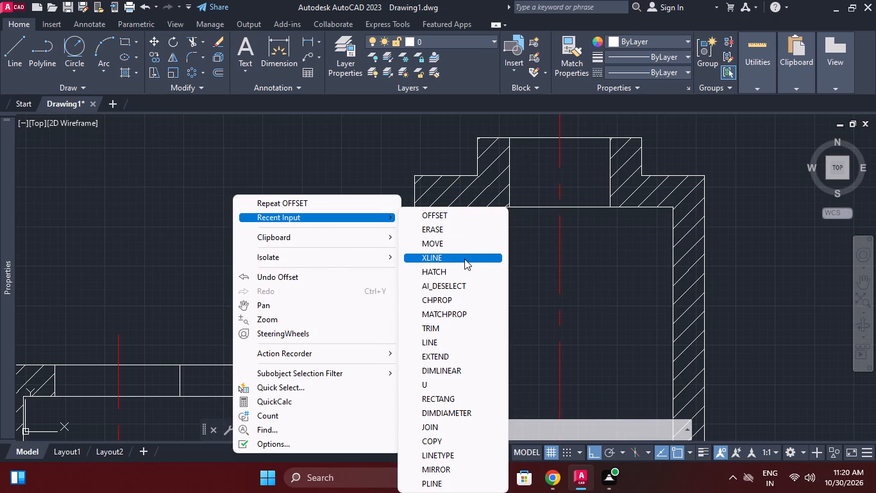
click(464, 259)
click(387, 428)
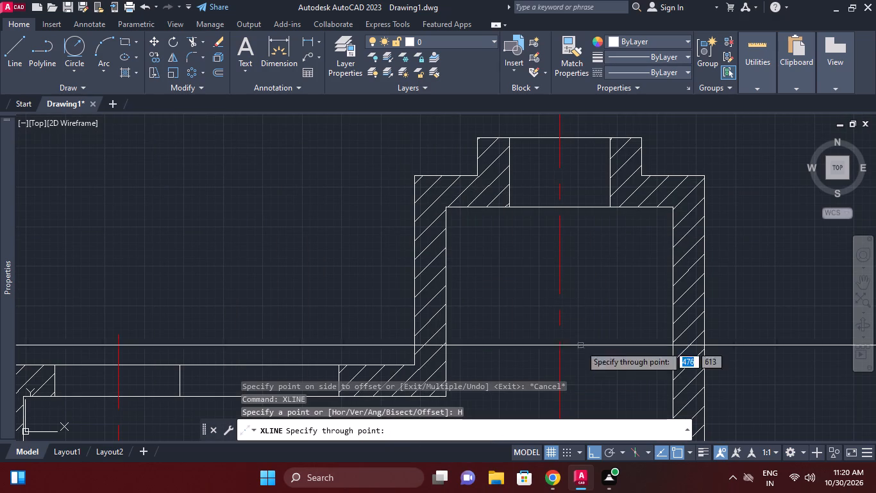
click(669, 205)
right_click(543, 257)
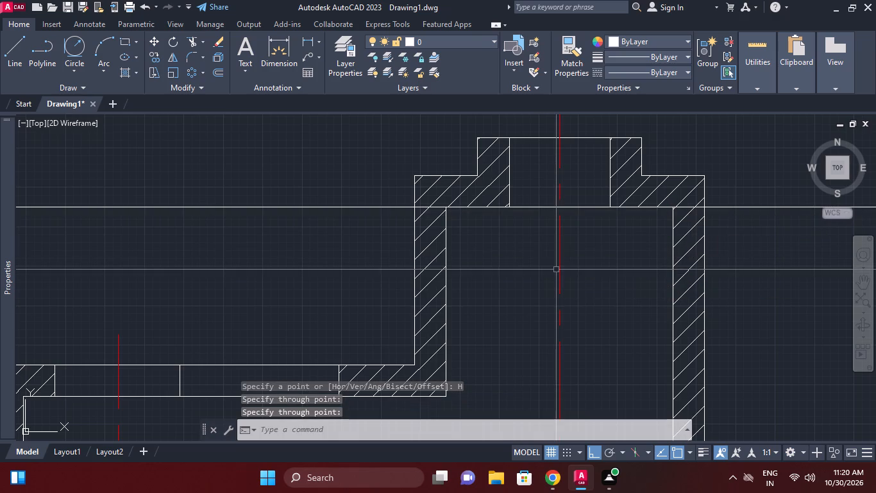
Offset the horizontal construction line at the tall chamber's ceiling downward by 2.
text(o 2)
key(Return)
click(353, 203)
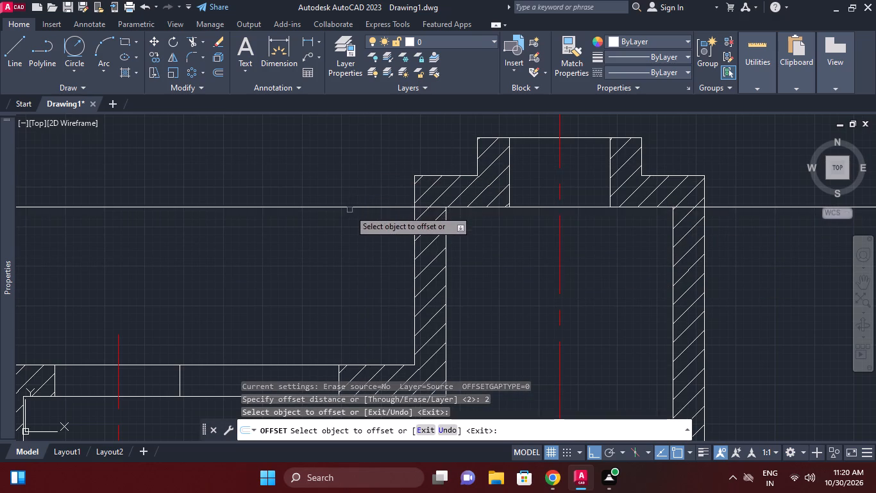
click(350, 210)
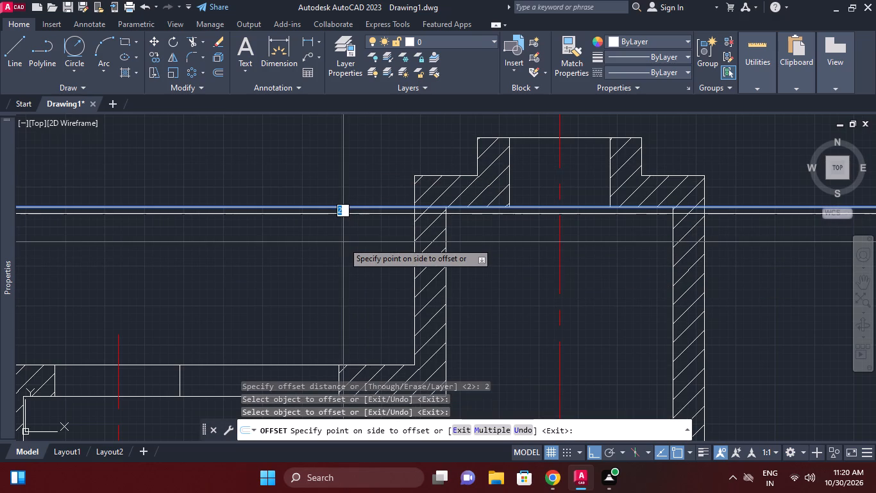
click(343, 242)
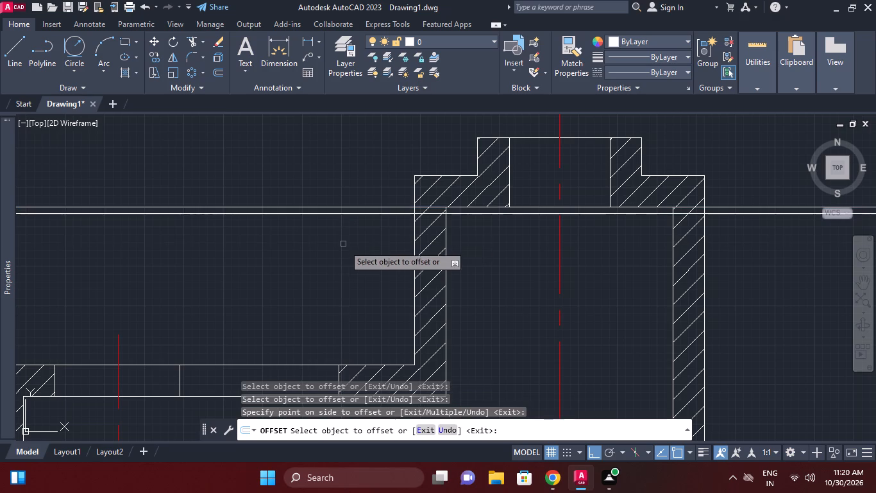
right_click(351, 270)
click(385, 273)
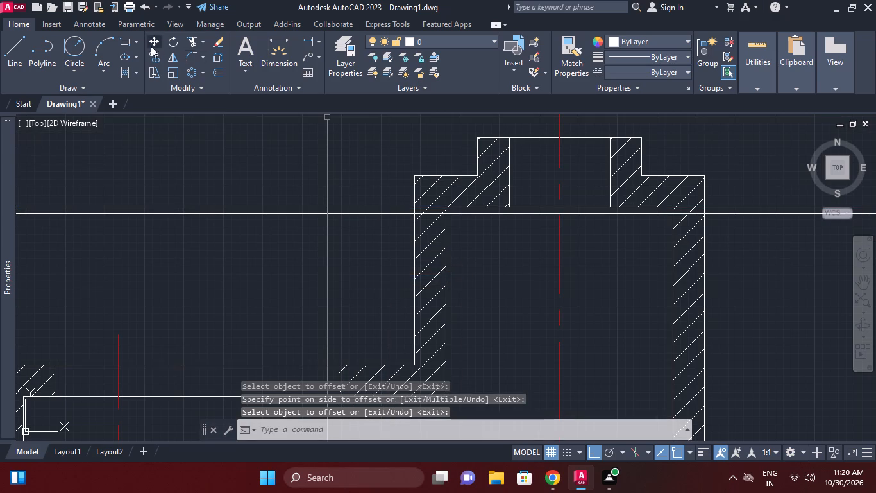
Trim the offset line at the inner faces of the tall chamber's two side walls.
click(196, 46)
right_click(291, 162)
click(319, 173)
scroll(434, 215, up, 2)
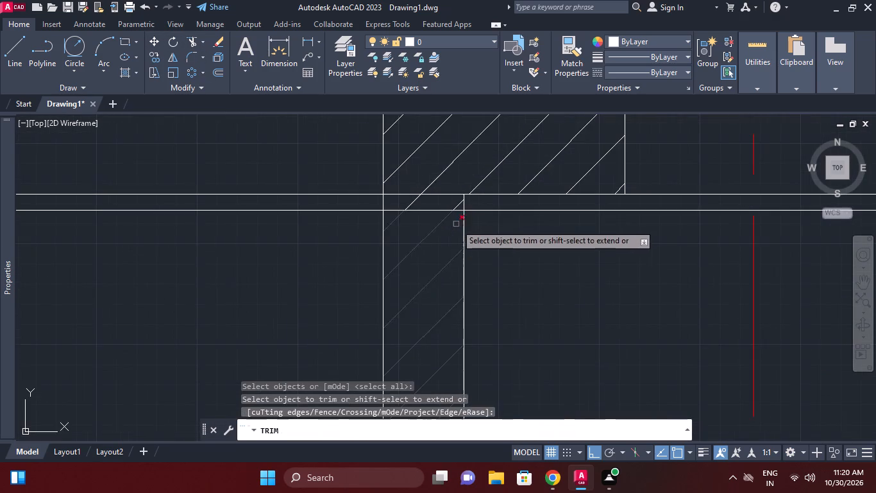
scroll(465, 218, up, 2)
click(450, 199)
scroll(543, 248, down, 2)
middle_drag(450, 255, 369, 262)
middle_drag(639, 270, 410, 272)
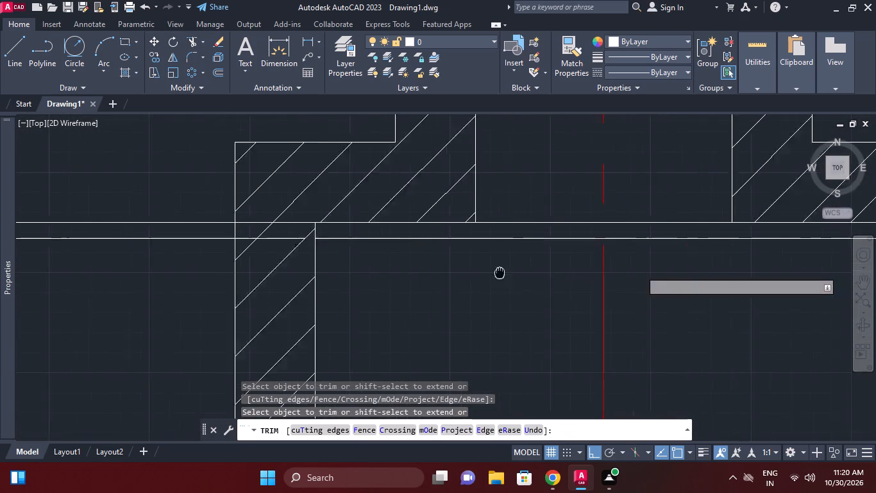
middle_drag(410, 272, 277, 272)
click(646, 240)
right_click(566, 262)
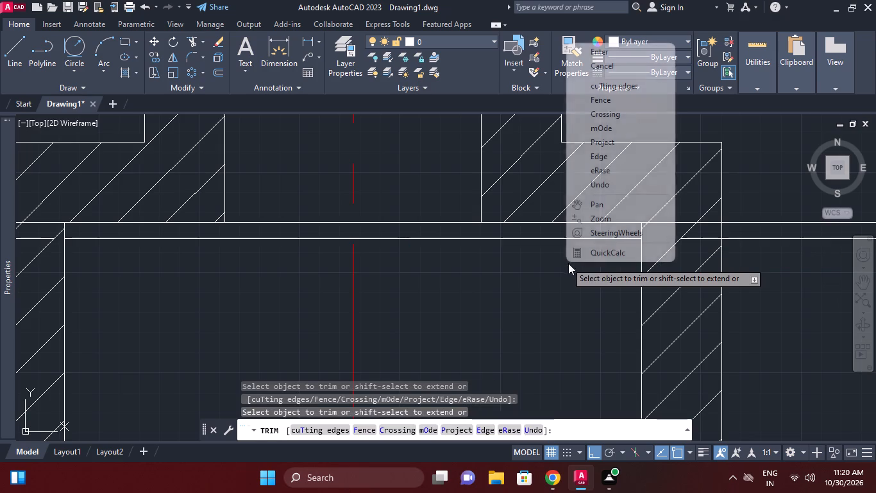
click(609, 67)
Erase the ceiling construction line and the leftover offset line pieces outside the tall chamber.
scroll(589, 187, down, 2)
drag(673, 236, 672, 227)
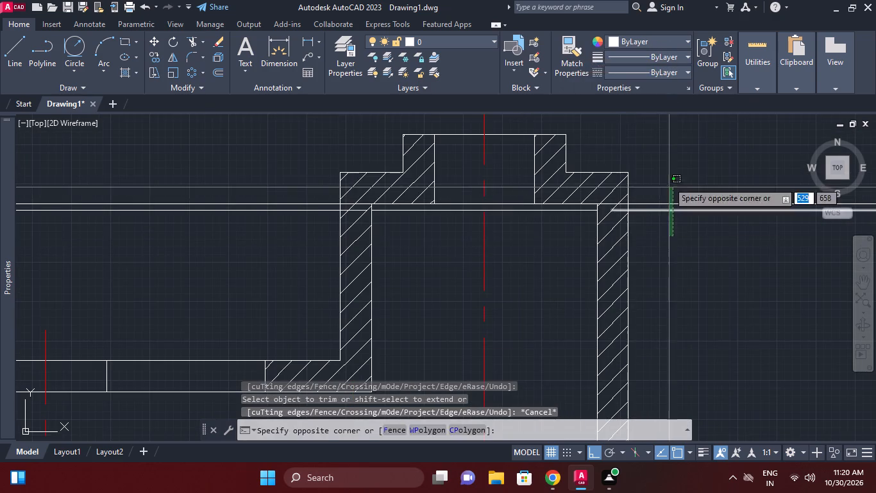
click(668, 177)
right_click(265, 239)
click(301, 230)
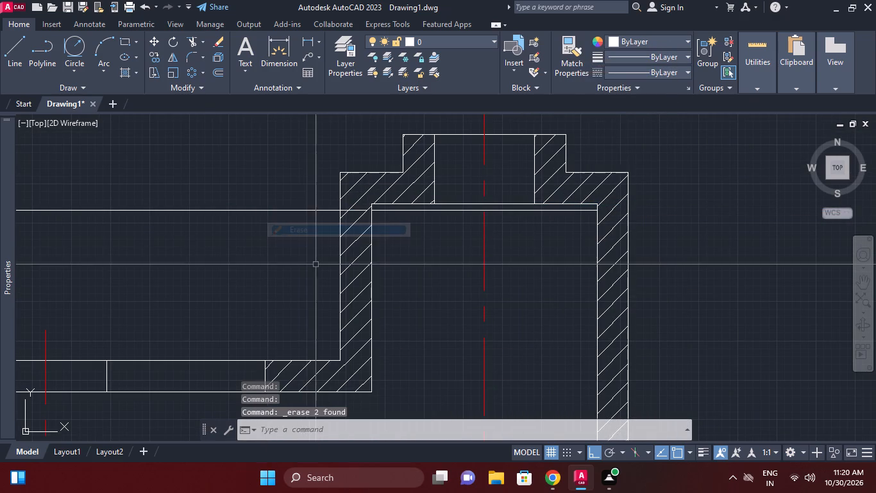
click(302, 246)
click(273, 196)
right_click(273, 196)
click(316, 205)
Offset the horizontal base line of the sectional front view upward by 110.
scroll(314, 205, down, 1)
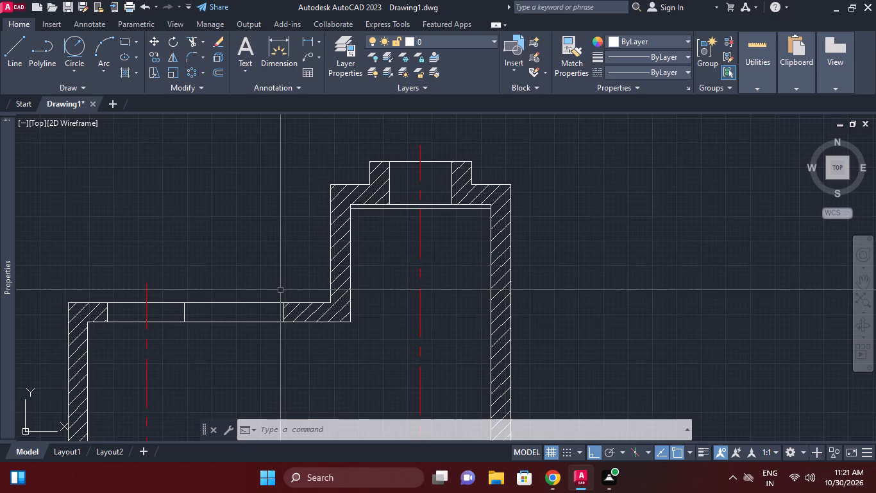
scroll(403, 249, down, 3)
middle_drag(406, 317, 413, 314)
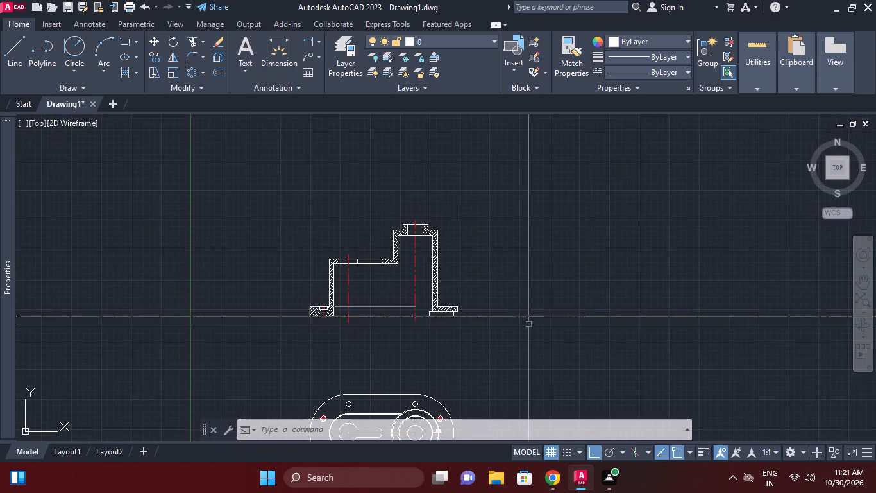
text(o)
key(space)
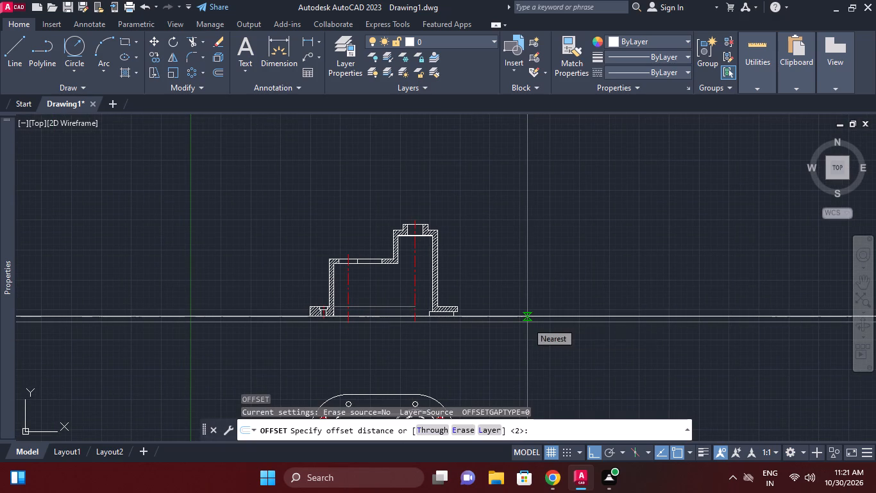
text(110)
key(Return)
scroll(515, 301, up, 2)
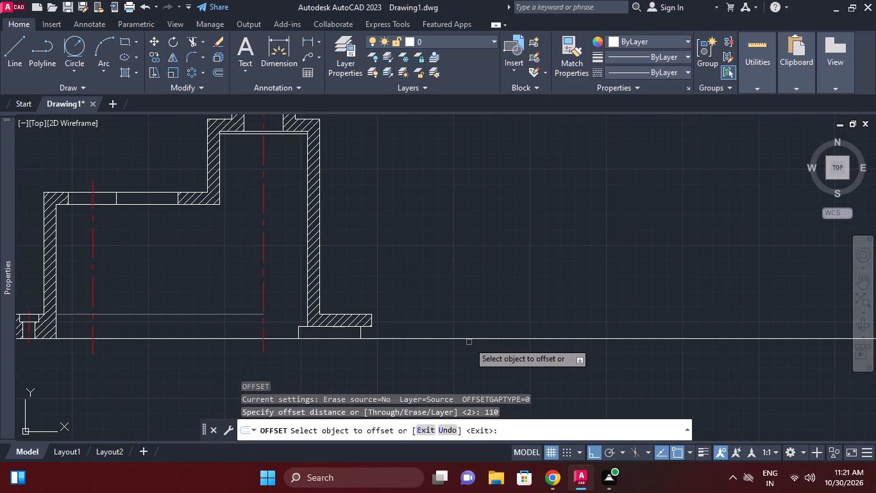
click(469, 342)
click(469, 341)
click(469, 305)
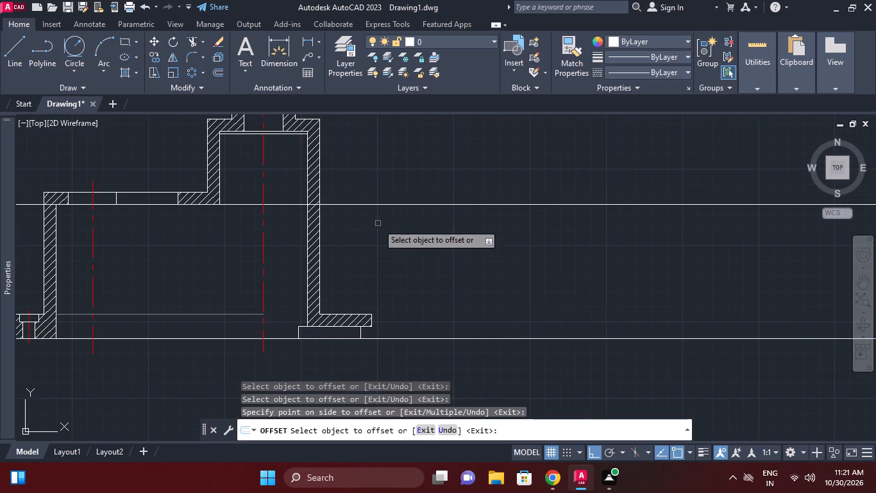
scroll(378, 223, up, 1)
middle_drag(412, 257, 452, 275)
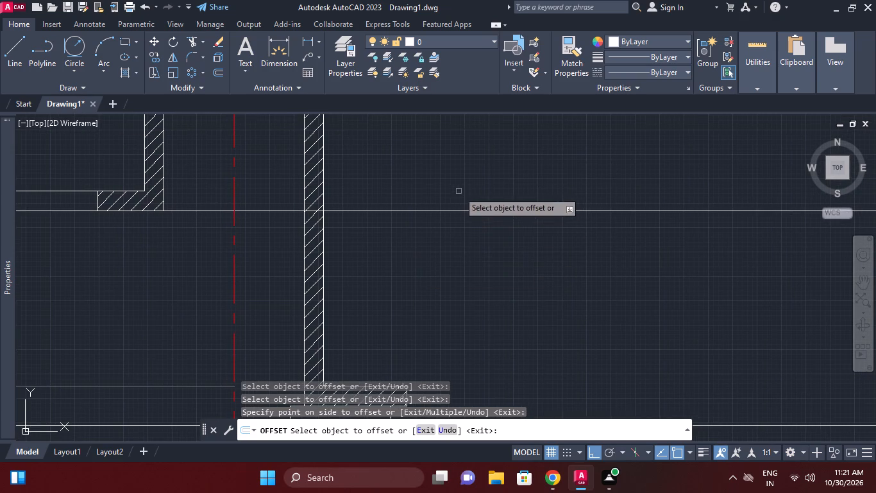
right_click(459, 191)
click(477, 212)
Draw a 20-diameter circle centred where the tall chamber's centreline crosses the newly offset horizontal construction line.
click(70, 59)
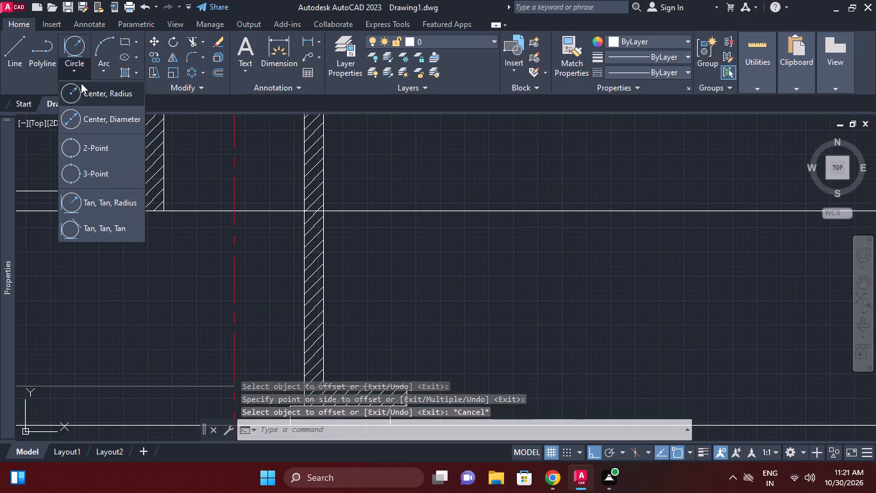
click(101, 118)
scroll(243, 227, up, 1)
click(224, 202)
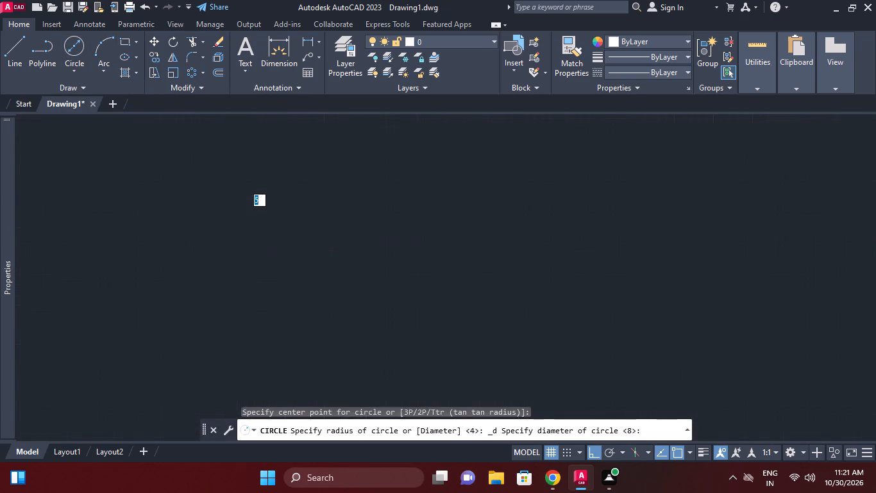
text(20)
key(Return)
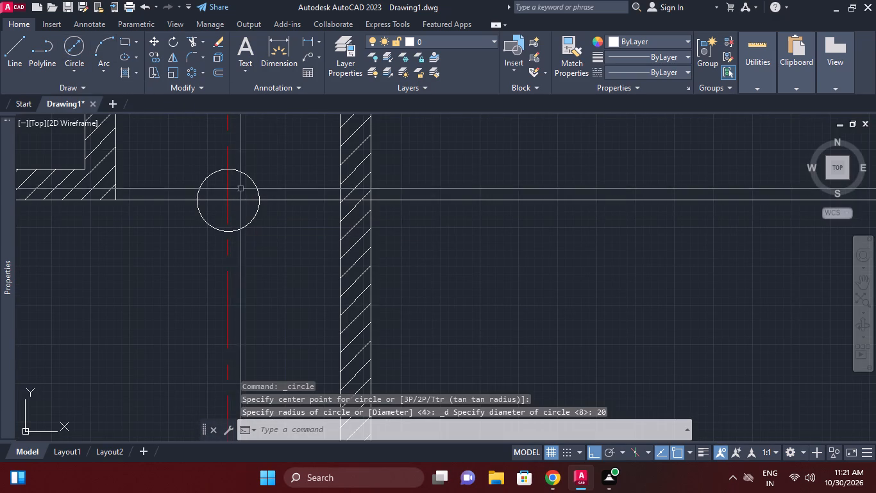
Erase the horizontal construction line running through the new circle's centre.
middle_drag(354, 243, 358, 257)
scroll(354, 243, down, 1)
click(443, 263)
click(421, 218)
right_click(421, 218)
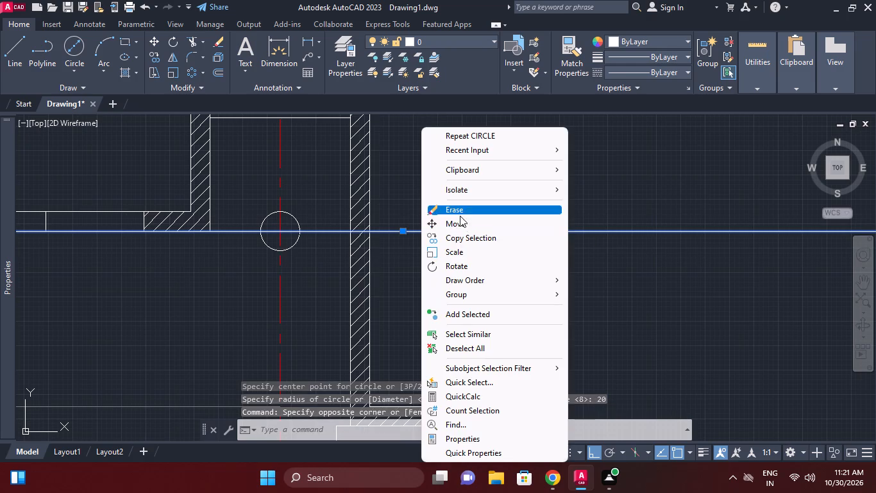
click(460, 216)
Offset the low chamber's ceiling line downward by 2 in the sectional front view.
scroll(460, 216, down, 2)
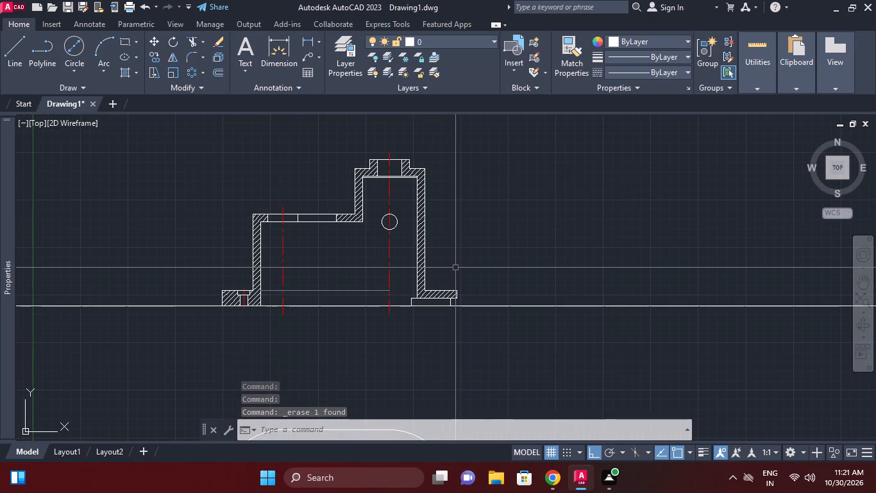
scroll(358, 268, up, 1)
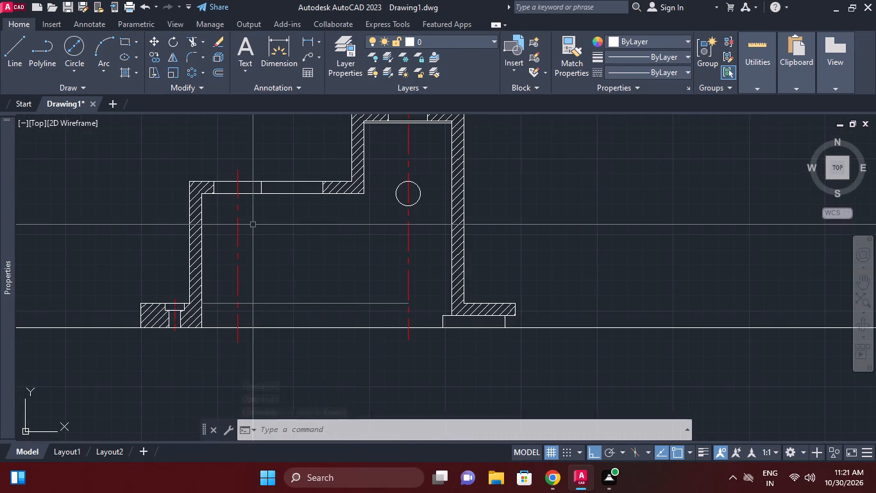
text(o 2)
key(Return)
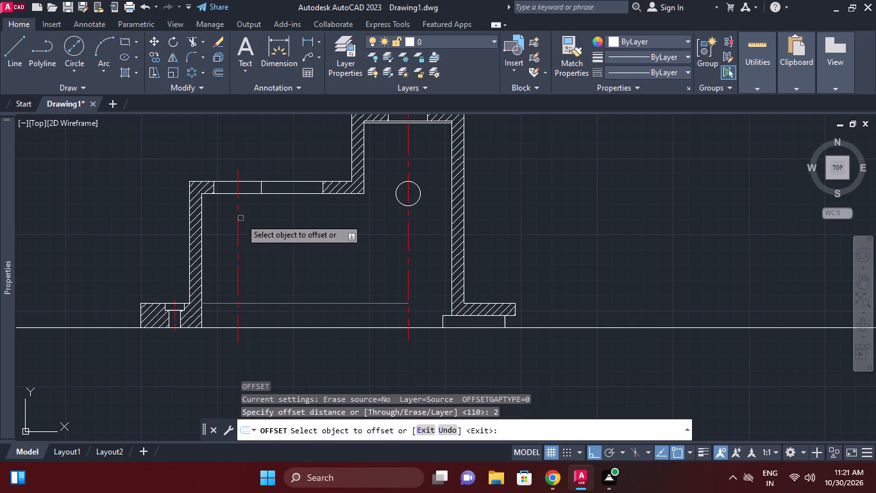
click(287, 196)
click(287, 209)
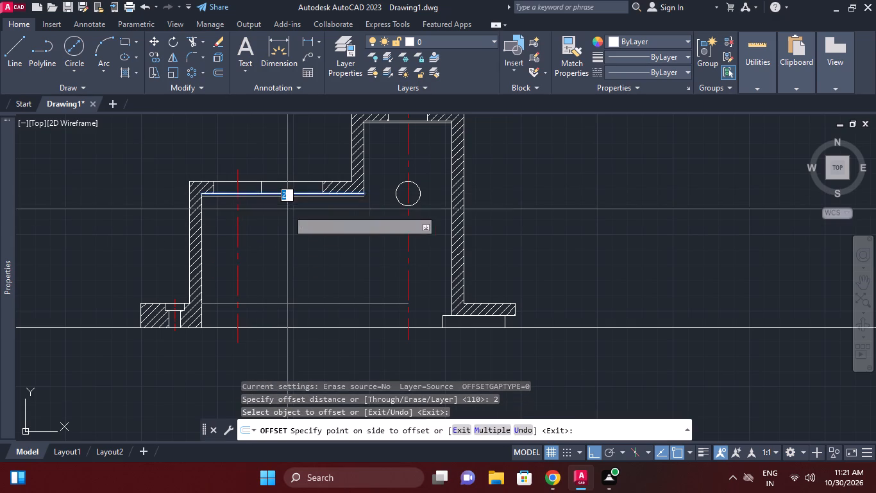
scroll(366, 200, up, 2)
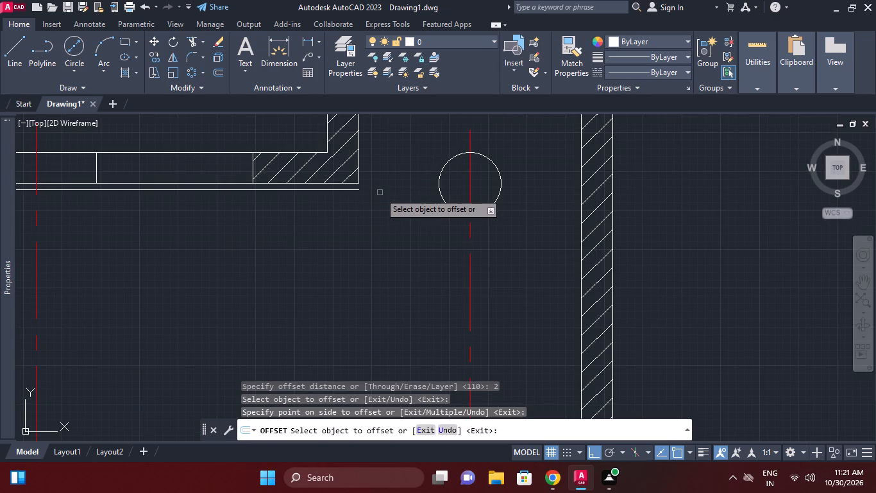
right_click(380, 195)
click(398, 207)
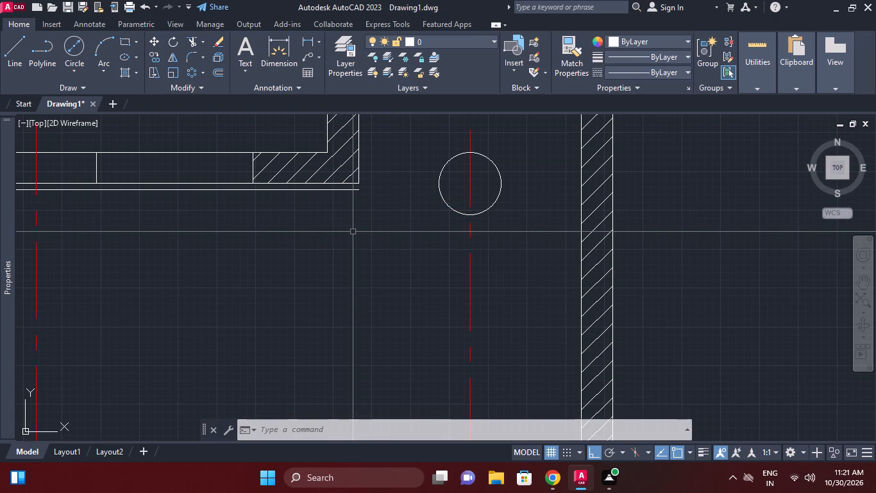
Examine the low chamber's ceiling edge in the front view against the plan view and the lower section view.
scroll(368, 239, down, 3)
middle_drag(400, 343, 432, 227)
scroll(426, 290, down, 1)
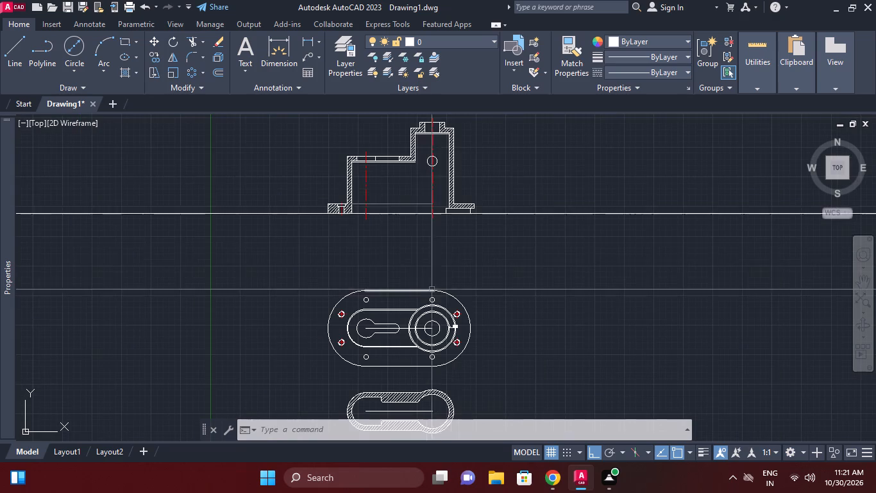
scroll(423, 164, up, 3)
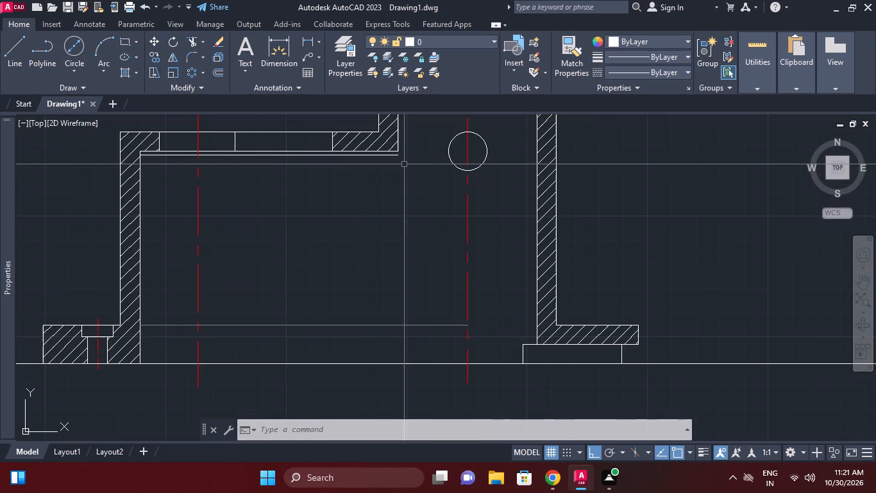
middle_drag(404, 164, 403, 186)
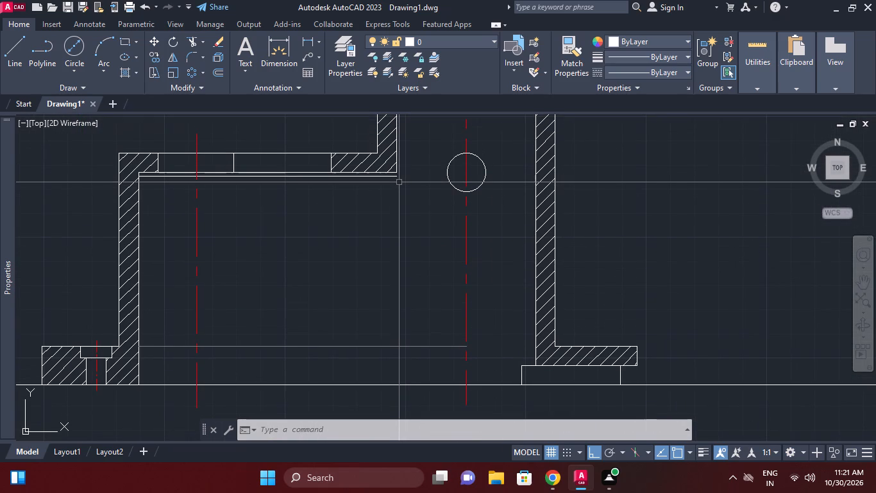
scroll(399, 182, down, 3)
middle_drag(405, 212, 423, 139)
scroll(417, 246, down, 1)
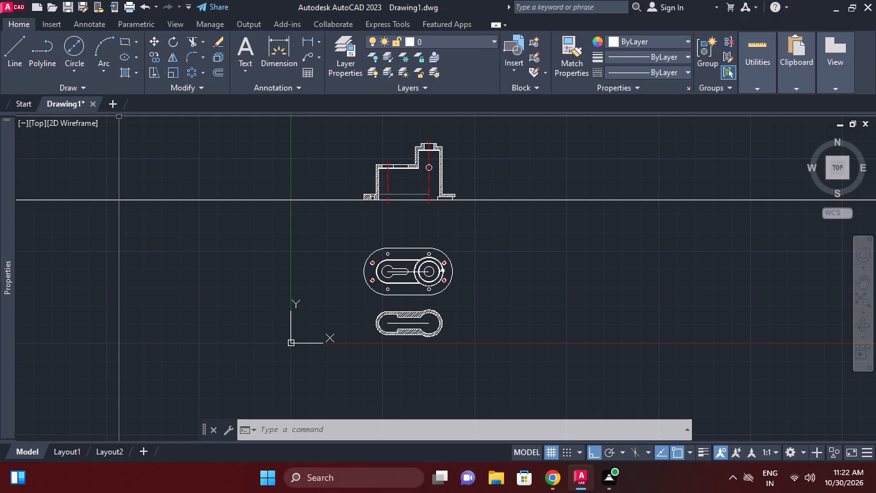
Draw a vertical construction line through the lower section view's corner where the thickened upper wall meets the round chamber.
right_click(160, 271)
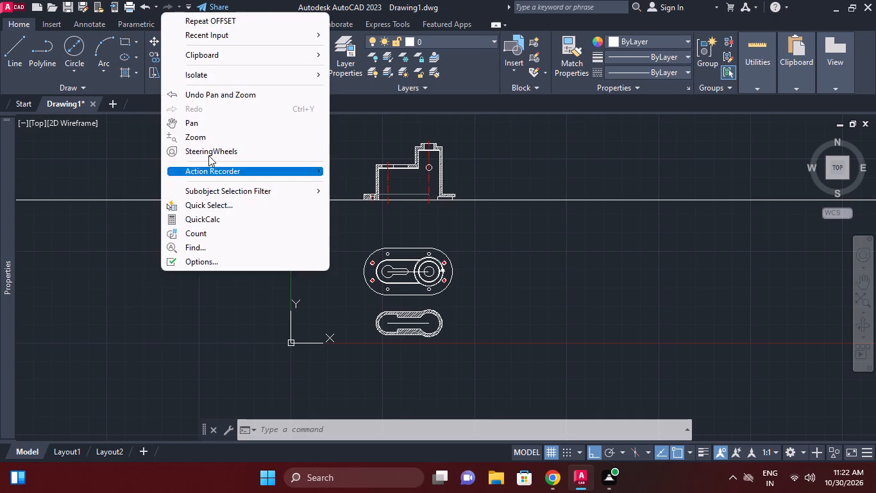
click(203, 39)
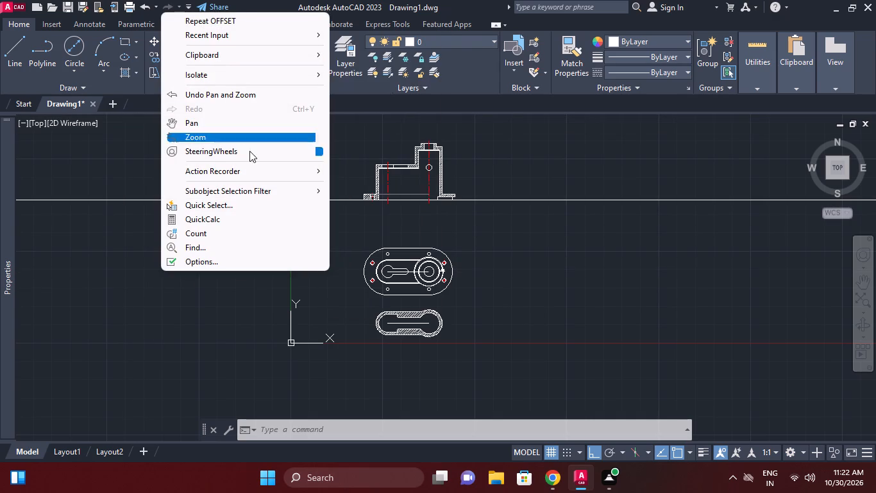
click(192, 59)
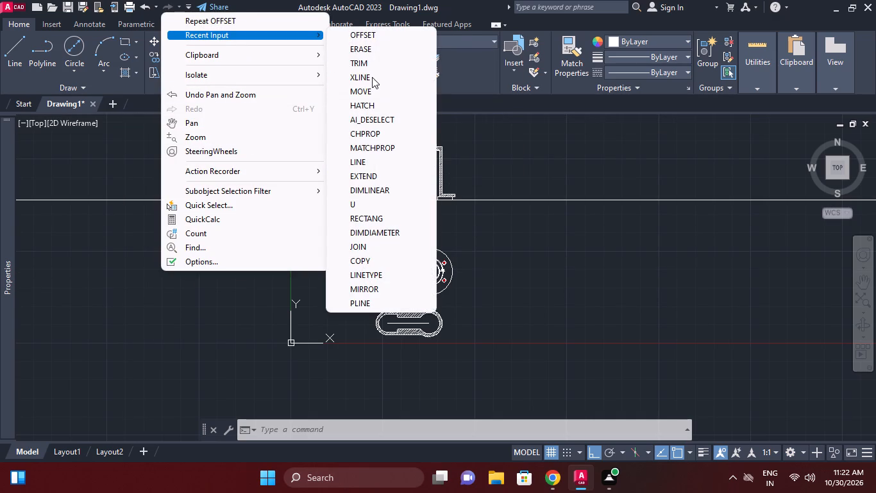
click(372, 77)
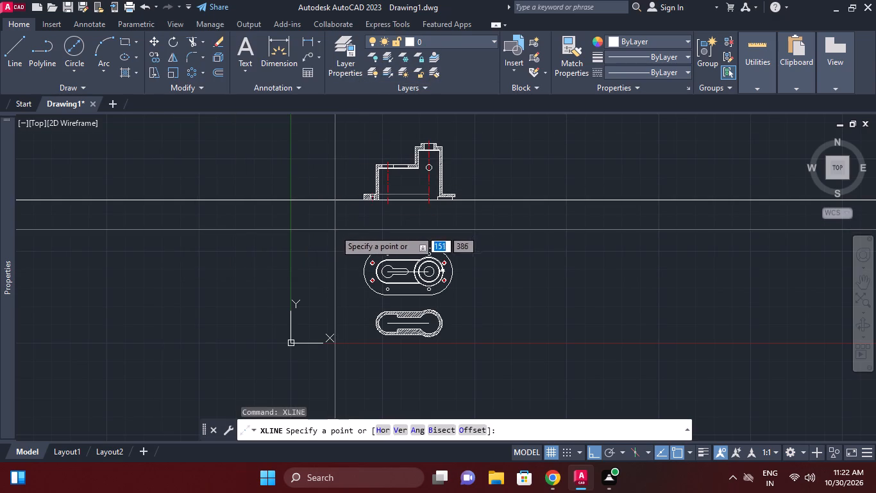
click(406, 428)
scroll(456, 304, up, 2)
scroll(384, 323, up, 2)
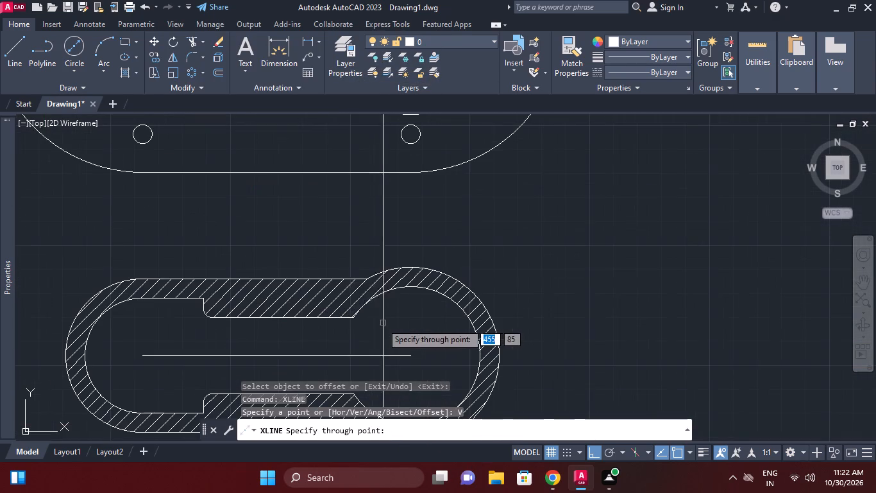
click(355, 320)
scroll(548, 305, down, 2)
middle_drag(560, 292, 591, 407)
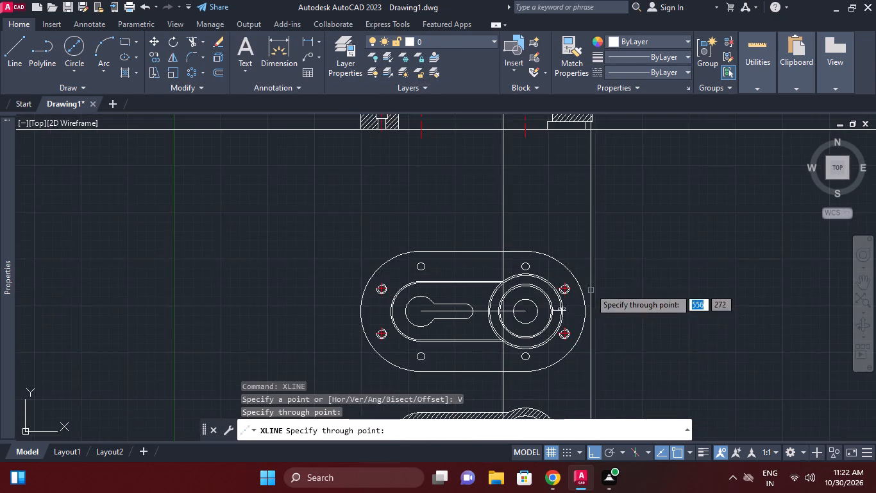
middle_drag(590, 293, 598, 409)
scroll(511, 136, up, 1)
right_click(521, 177)
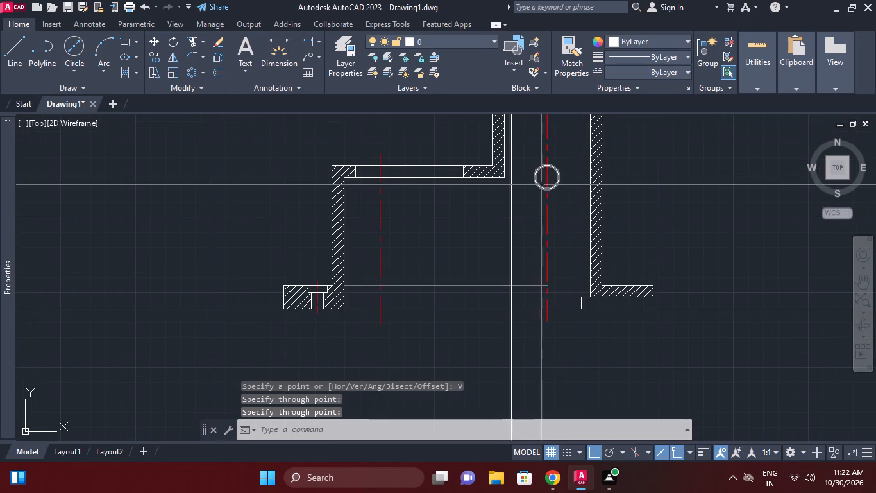
Extend the low chamber's ceiling line and its offset copy to the vertical construction line.
scroll(489, 169, up, 2)
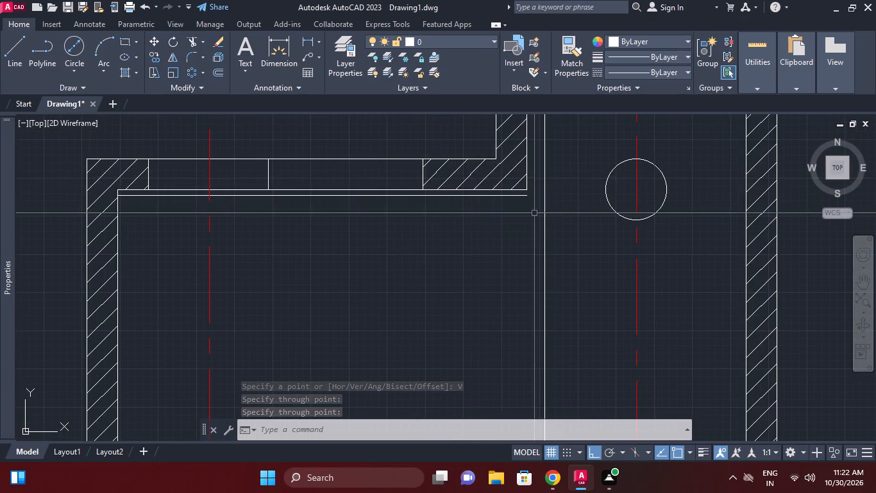
scroll(532, 193, up, 1)
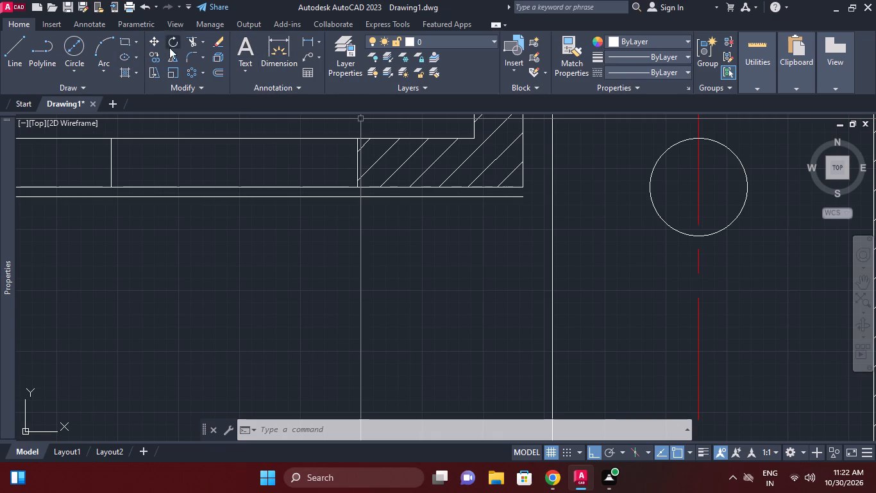
click(201, 41)
click(216, 85)
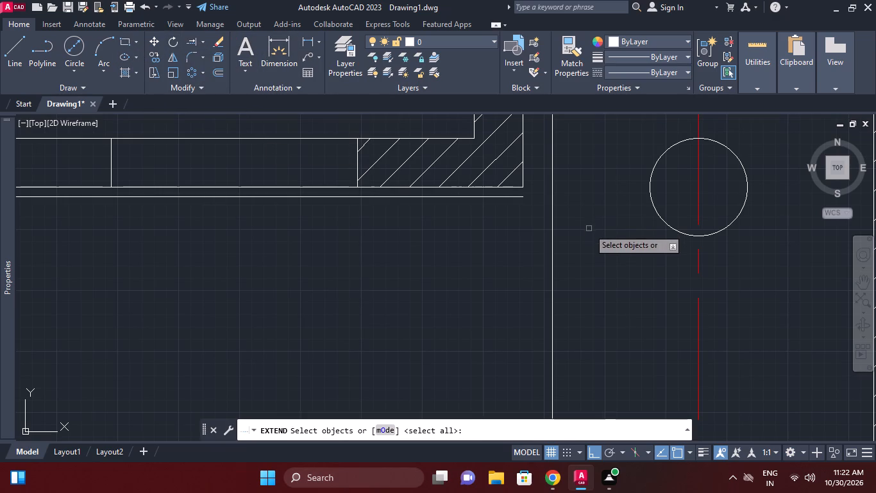
click(581, 209)
click(532, 207)
right_click(532, 225)
click(509, 196)
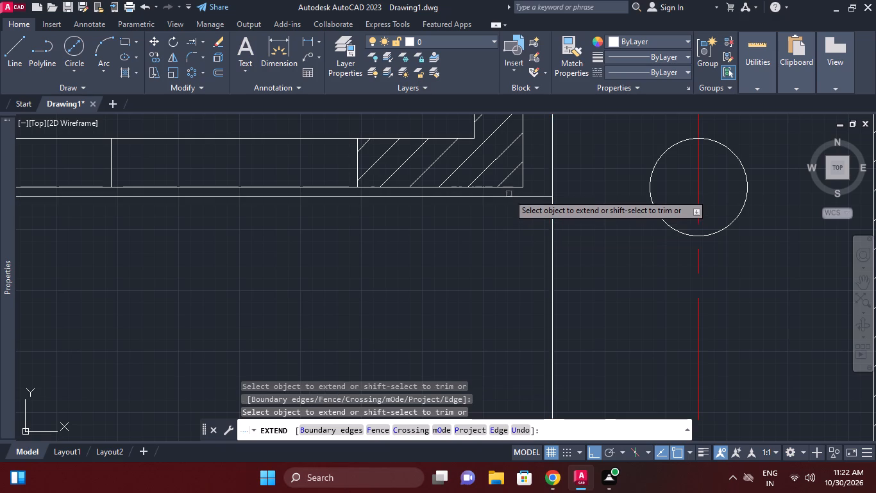
click(511, 186)
right_click(602, 213)
click(627, 232)
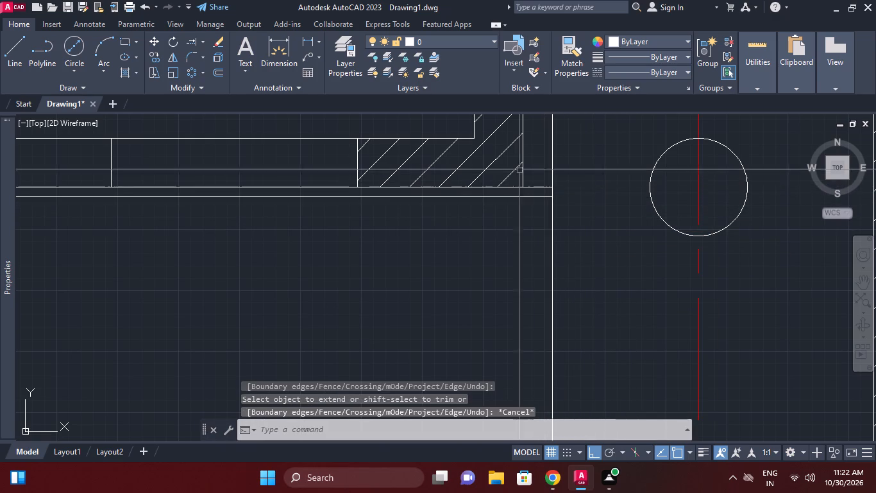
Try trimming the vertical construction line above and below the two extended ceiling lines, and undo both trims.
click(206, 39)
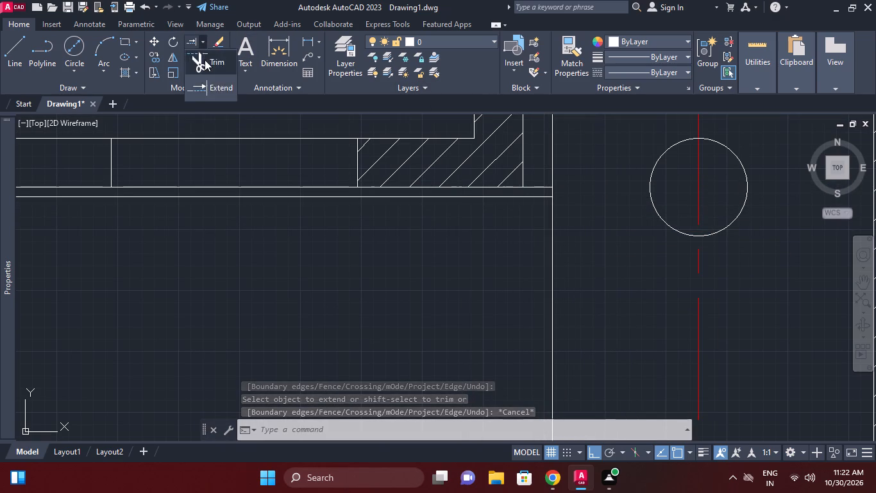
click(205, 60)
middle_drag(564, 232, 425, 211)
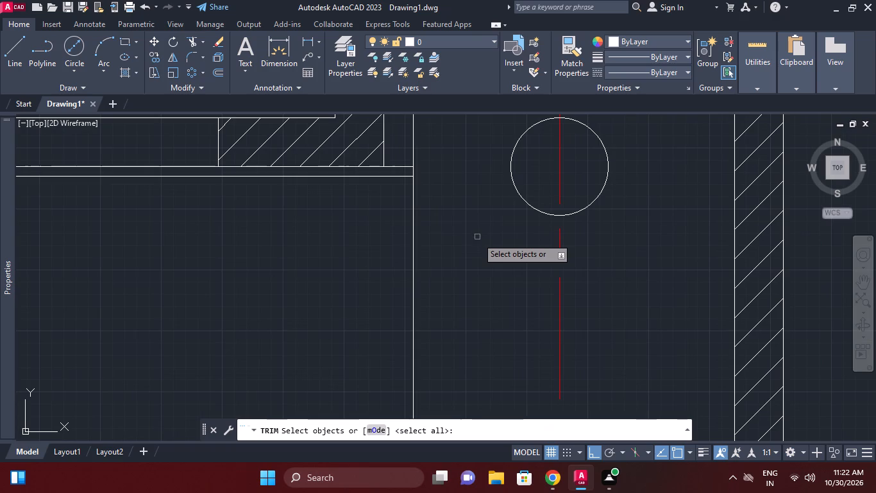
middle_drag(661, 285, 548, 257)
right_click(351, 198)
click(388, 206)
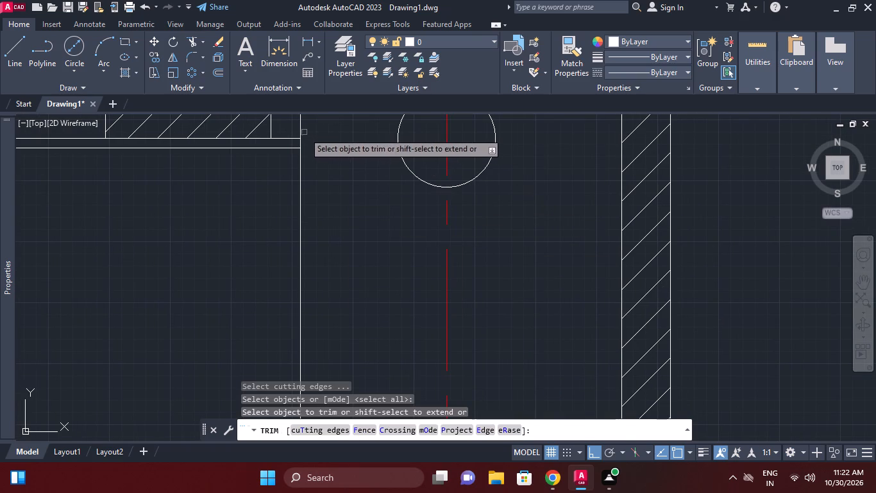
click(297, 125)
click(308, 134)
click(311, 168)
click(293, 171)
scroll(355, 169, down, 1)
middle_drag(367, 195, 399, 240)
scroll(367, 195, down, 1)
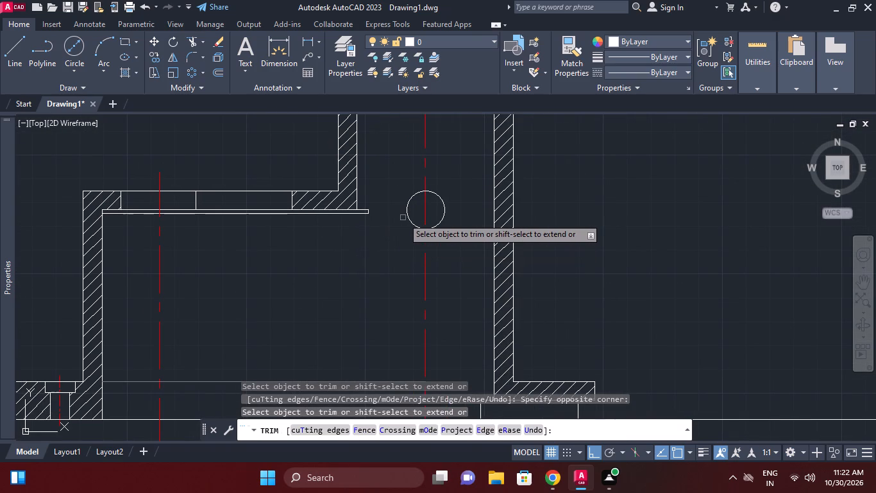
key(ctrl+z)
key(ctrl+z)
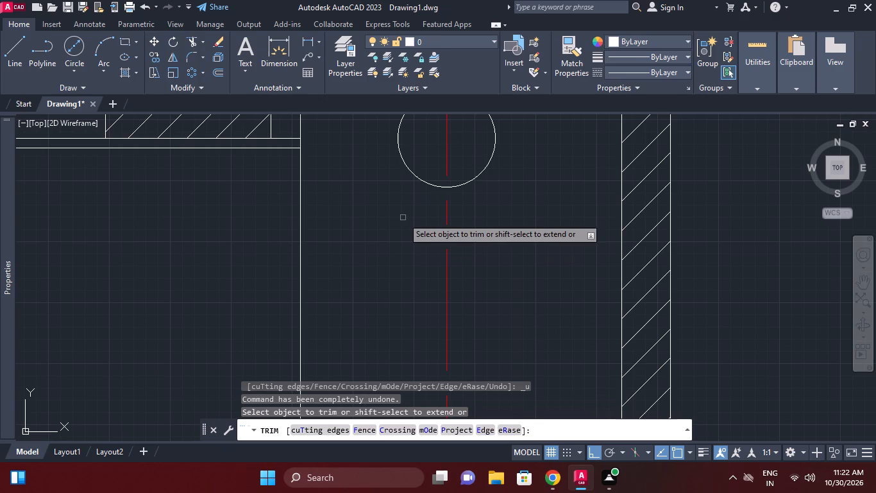
Trim away the part of the vertical construction line above the low chamber's ceiling line.
scroll(387, 19, down, 2)
middle_drag(357, 108, 401, 213)
scroll(330, 178, down, 1)
middle_drag(329, 186, 351, 232)
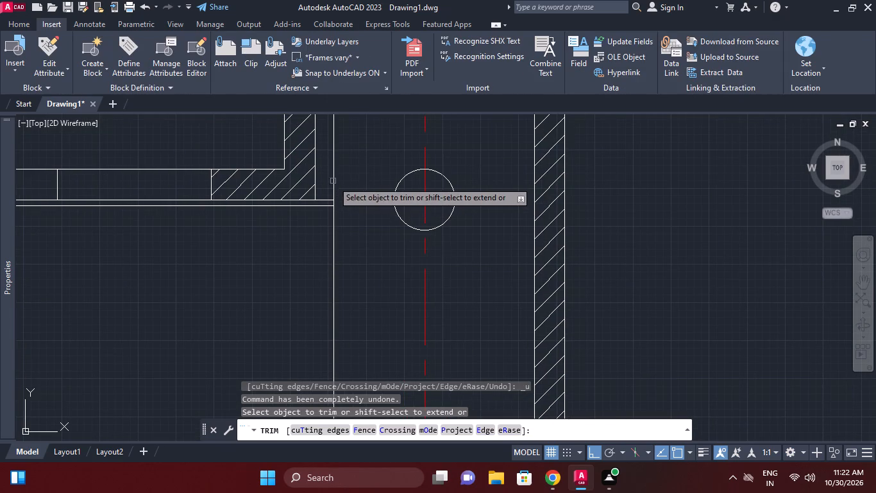
click(333, 181)
right_click(356, 157)
click(375, 164)
Trim away the part of the vertical construction line between the front view's base line and the plan view's outer outline.
scroll(382, 176, down, 3)
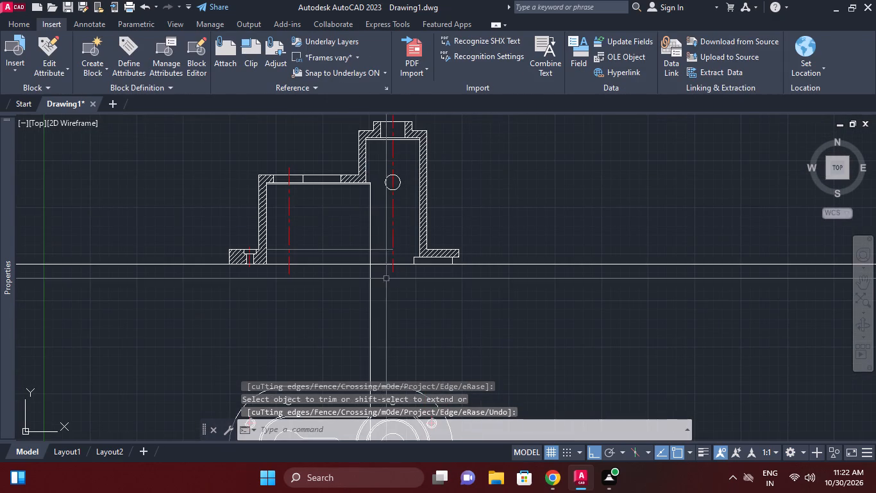
click(20, 24)
click(195, 41)
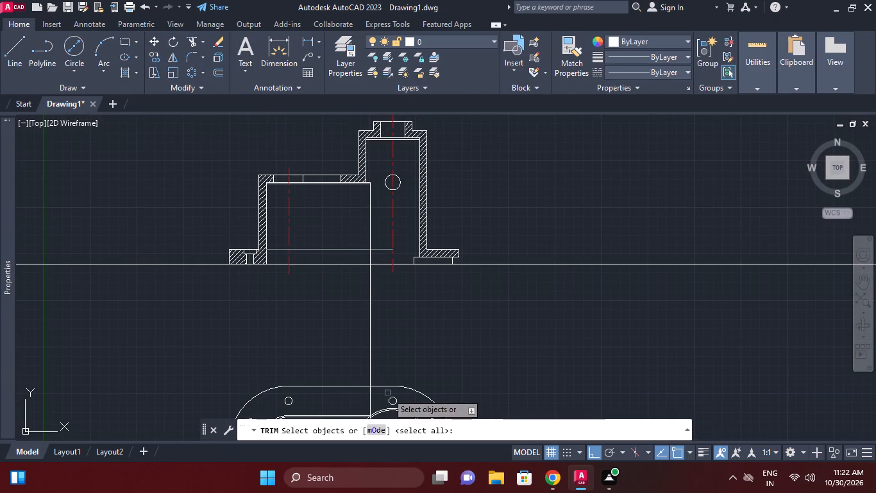
right_click(516, 246)
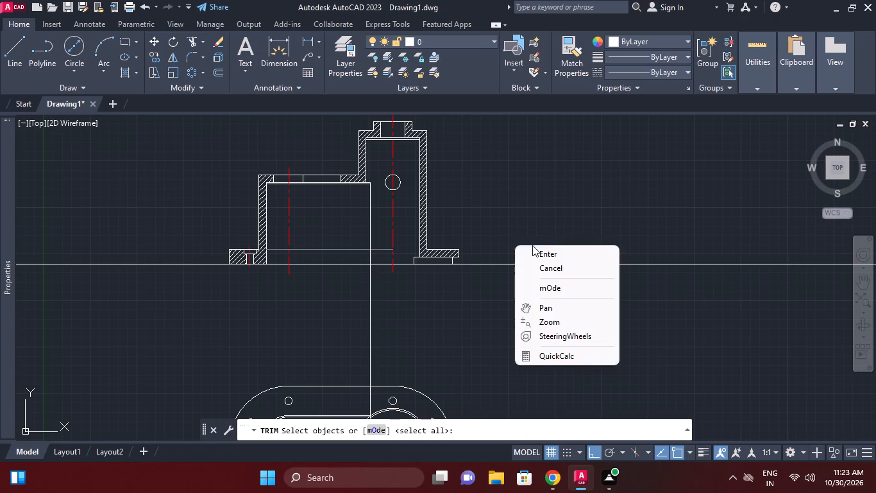
click(536, 253)
scroll(392, 299, down, 1)
middle_drag(393, 300, 474, 300)
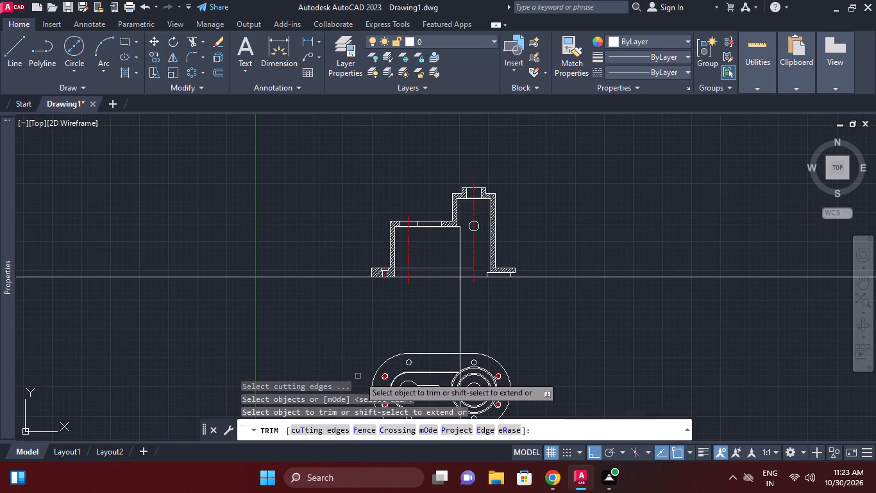
click(455, 318)
click(486, 305)
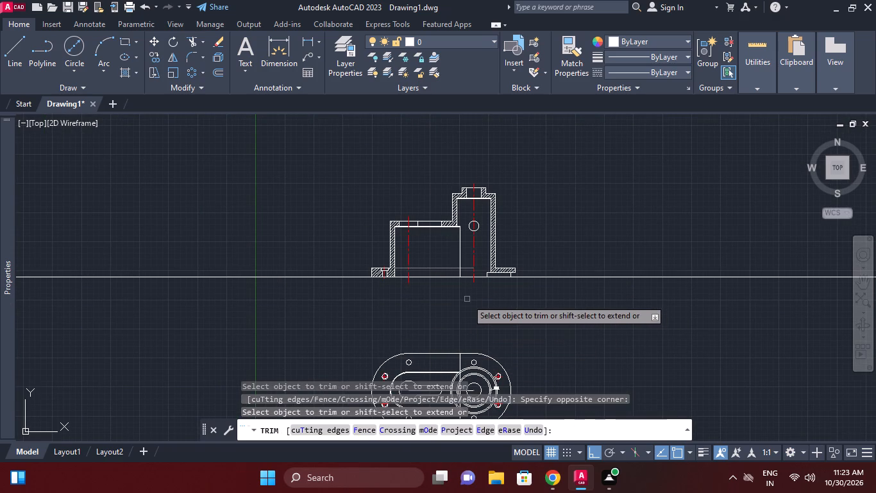
middle_drag(467, 299, 462, 334)
scroll(559, 272, up, 2)
right_click(499, 285)
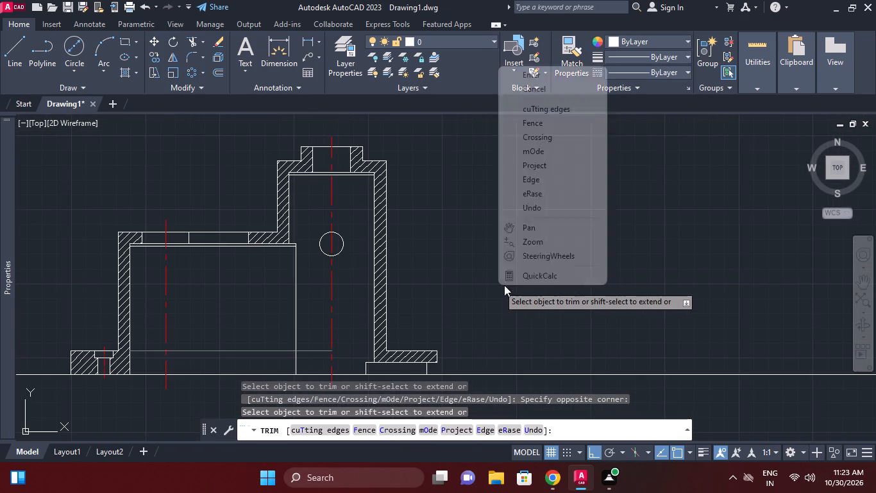
click(530, 92)
Match the properties of the front view's thin horizontal line at flange-top level onto the trimmed vertical edge line.
middle_drag(406, 193, 514, 177)
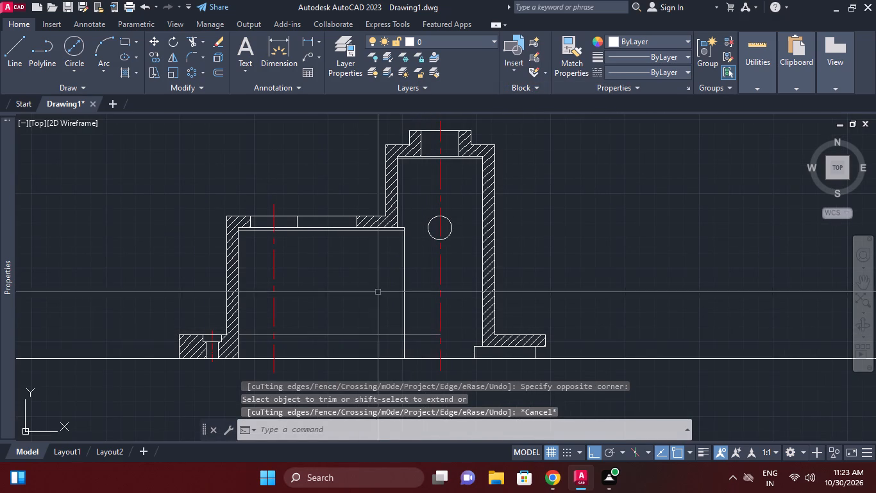
scroll(378, 332, up, 1)
click(376, 343)
click(367, 311)
click(563, 51)
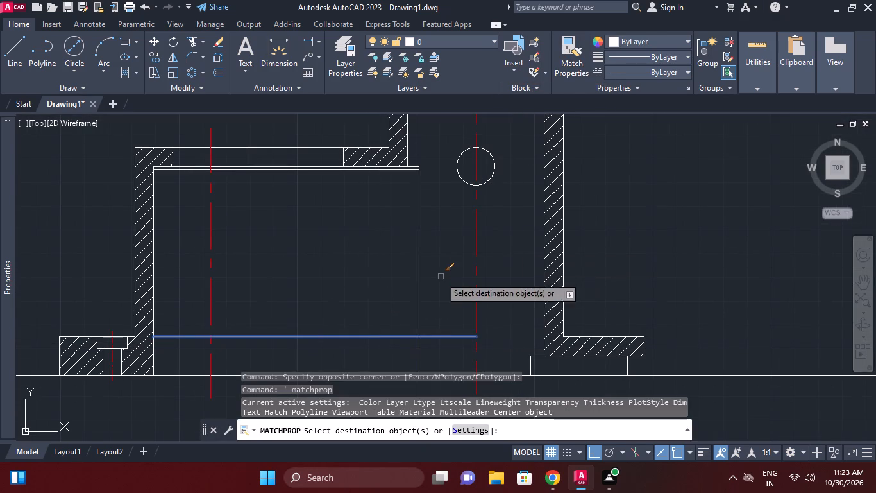
click(425, 263)
click(410, 262)
right_click(396, 223)
click(410, 228)
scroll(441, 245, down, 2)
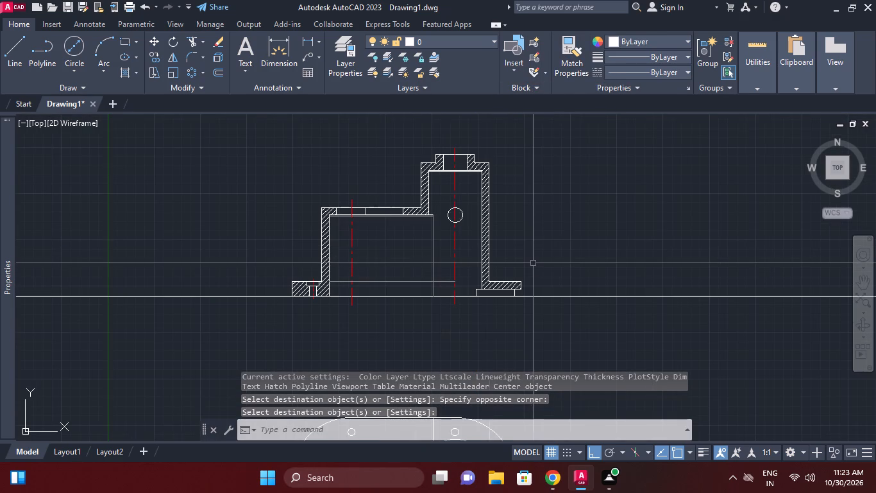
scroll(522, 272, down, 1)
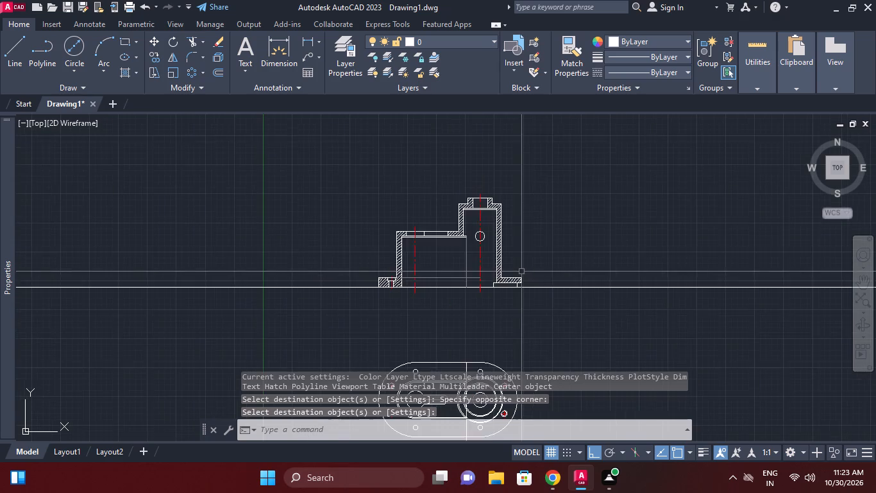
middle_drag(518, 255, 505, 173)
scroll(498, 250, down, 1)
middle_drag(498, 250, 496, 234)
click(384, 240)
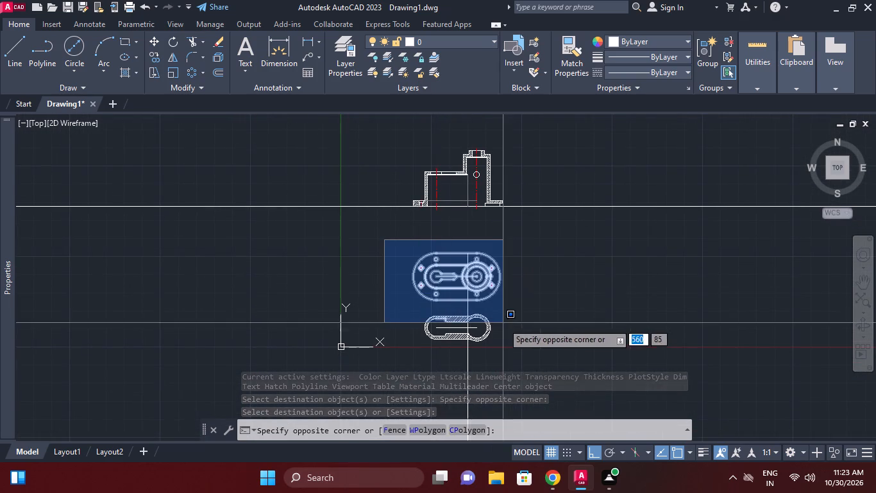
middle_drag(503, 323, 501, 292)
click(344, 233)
Erase the leftover vertical construction line that runs through the plan view and the lower section view.
middle_drag(405, 291, 411, 259)
middle_drag(514, 340, 515, 319)
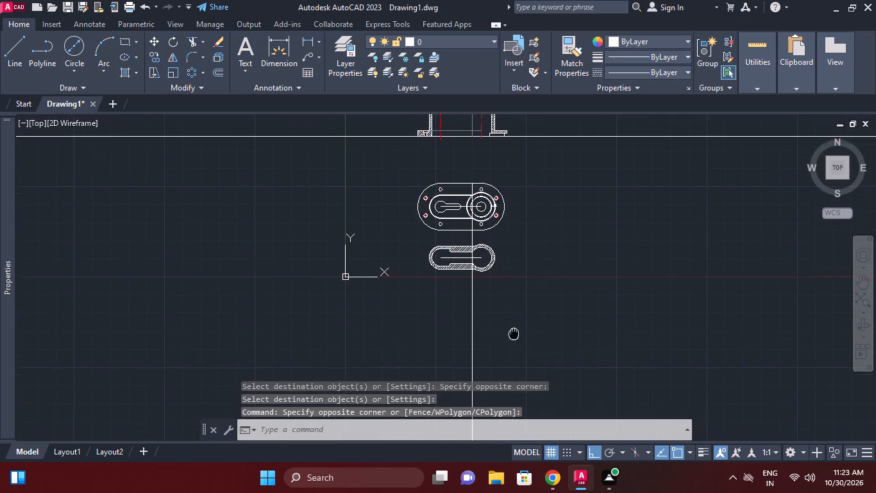
middle_drag(515, 319, 519, 302)
middle_drag(522, 324, 535, 293)
drag(548, 313, 541, 313)
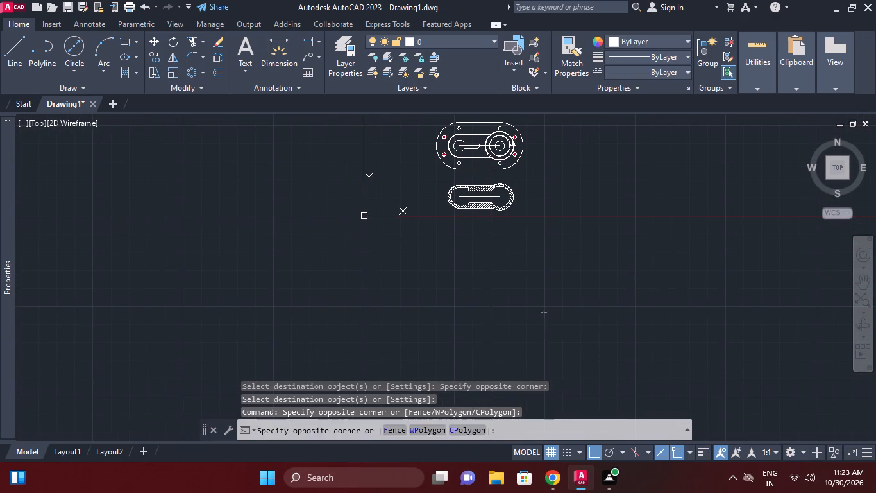
click(461, 316)
right_click(512, 229)
click(555, 209)
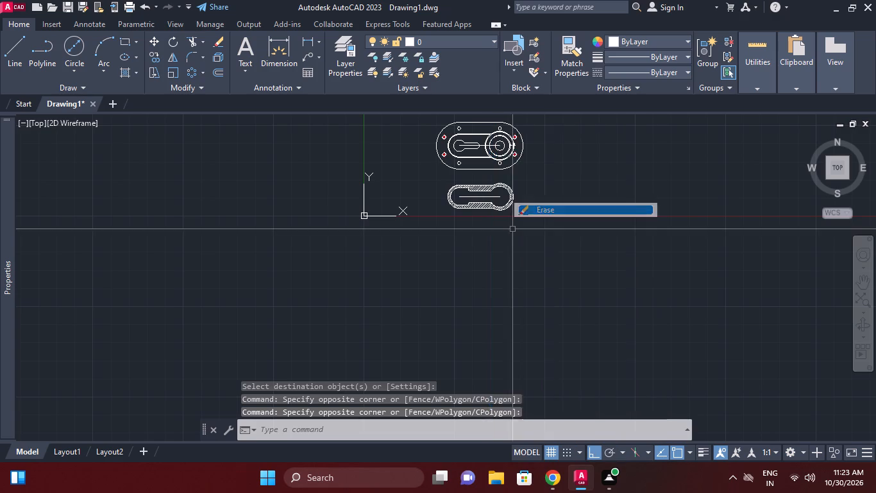
Move the plan view and the lower section view together straight up, closer to the front view.
middle_drag(554, 225, 557, 289)
click(390, 175)
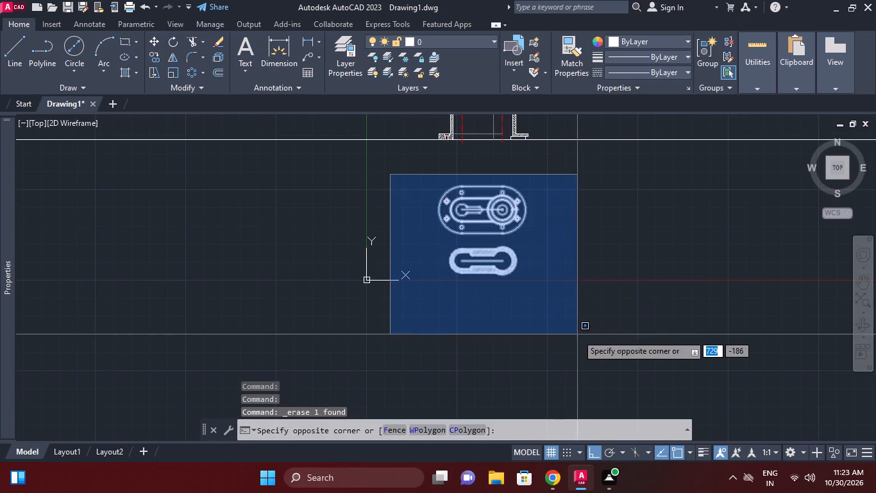
click(577, 334)
right_click(609, 261)
click(630, 248)
click(619, 282)
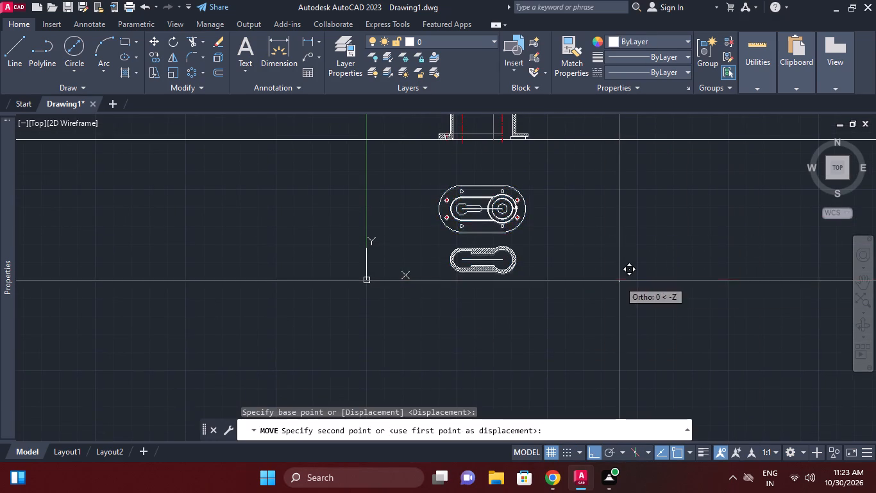
click(616, 255)
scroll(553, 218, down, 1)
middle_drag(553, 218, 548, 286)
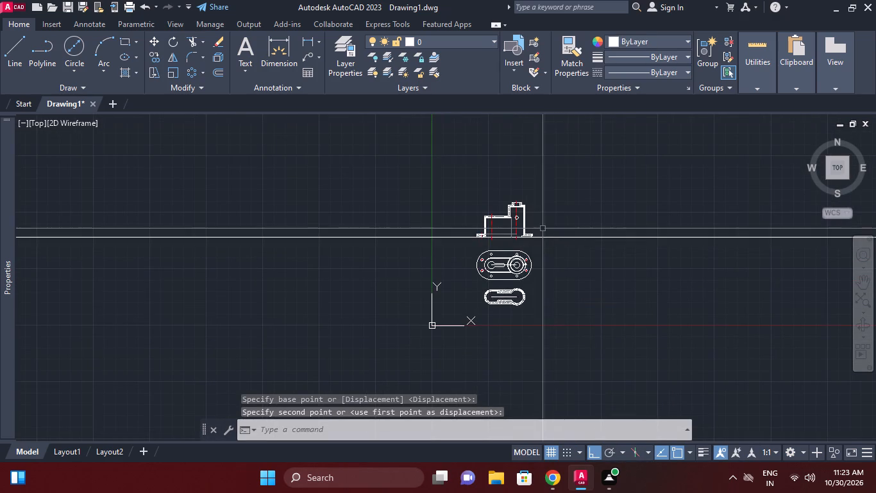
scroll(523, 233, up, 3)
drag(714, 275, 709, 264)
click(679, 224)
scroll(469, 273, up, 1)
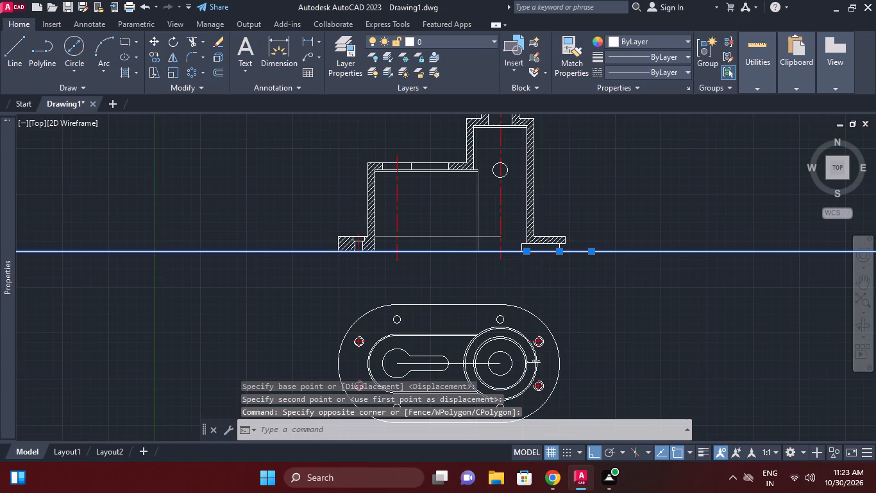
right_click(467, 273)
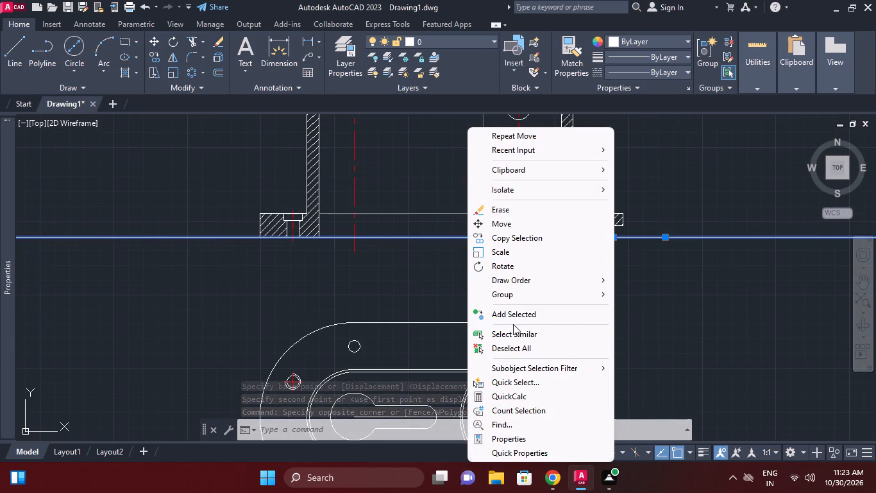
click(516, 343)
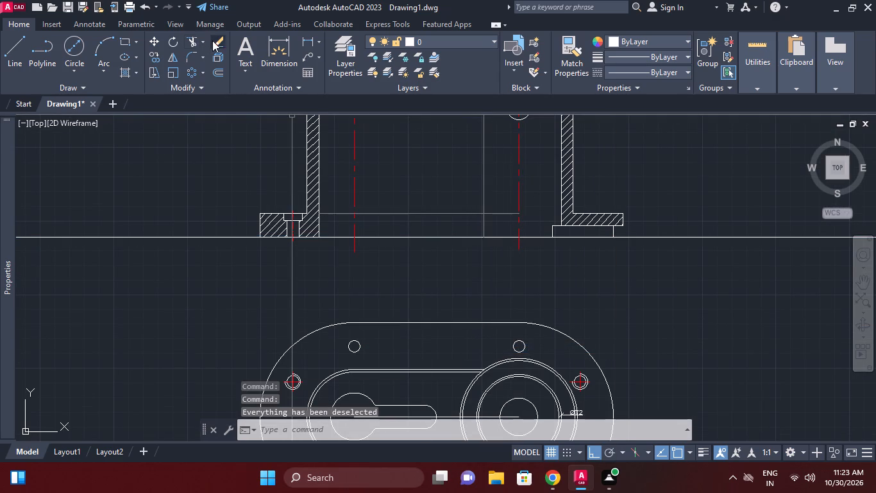
Trim the horizontal base construction line beyond both ends of the front view.
click(195, 43)
right_click(622, 250)
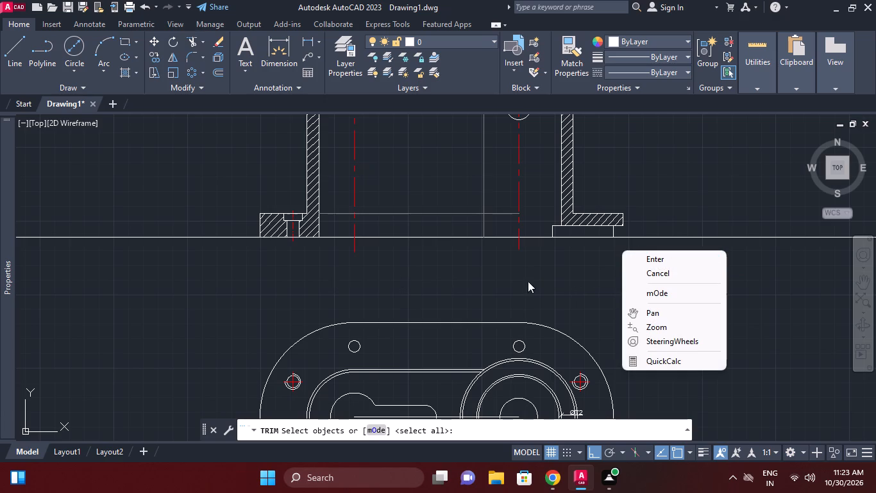
click(664, 259)
click(238, 238)
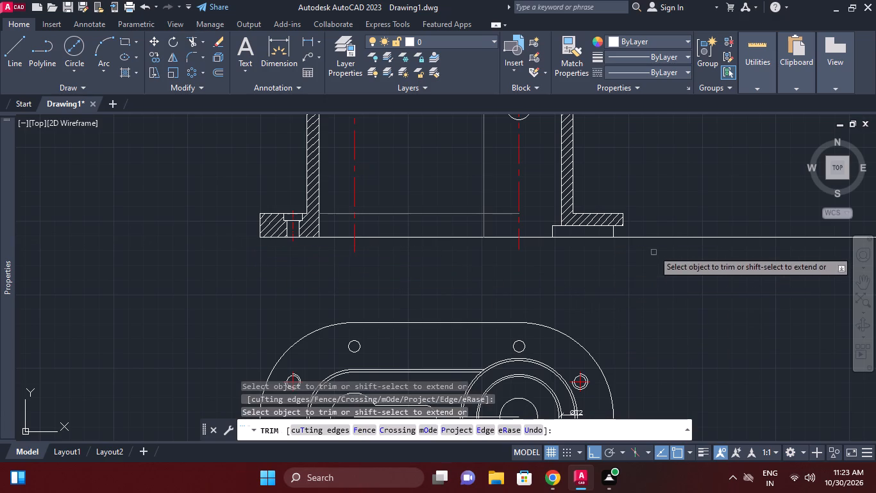
click(619, 239)
scroll(676, 279, down, 2)
middle_drag(639, 295, 600, 314)
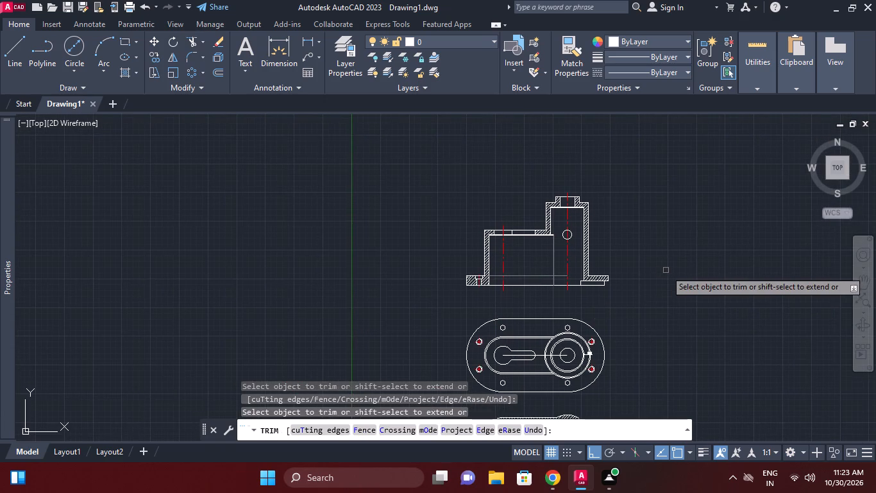
scroll(666, 270, up, 1)
scroll(666, 270, down, 2)
middle_drag(656, 298, 653, 281)
right_click(662, 284)
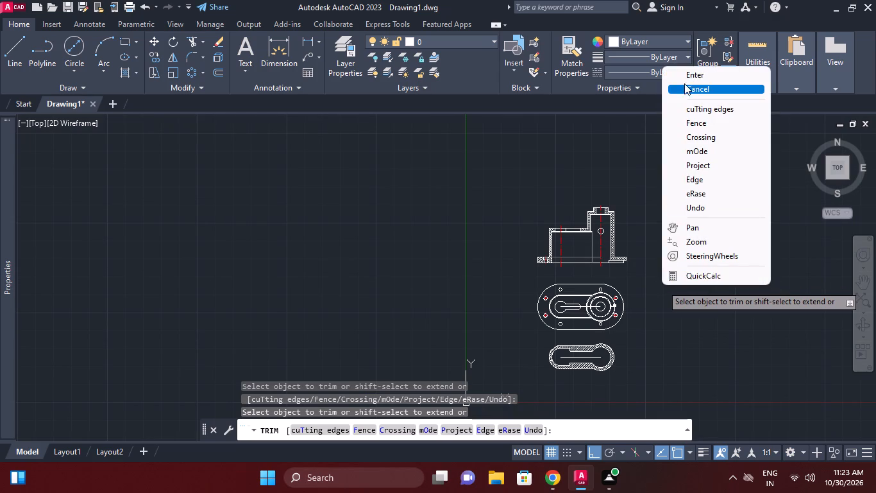
click(684, 82)
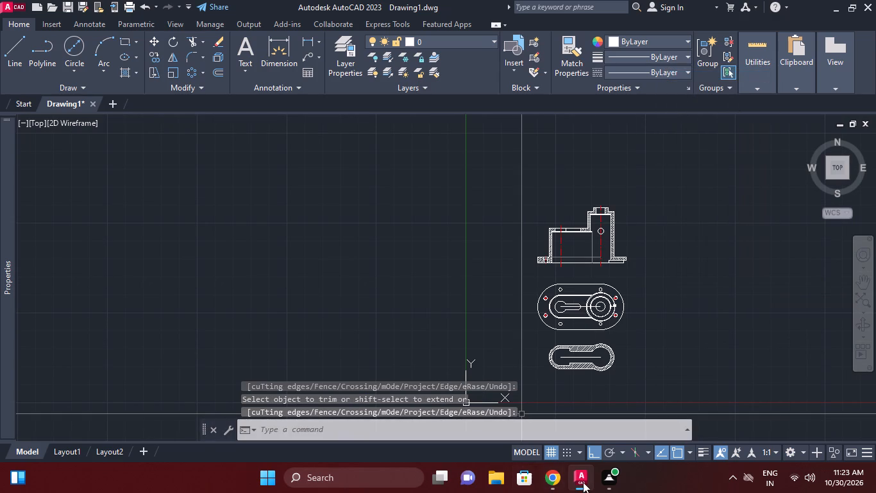
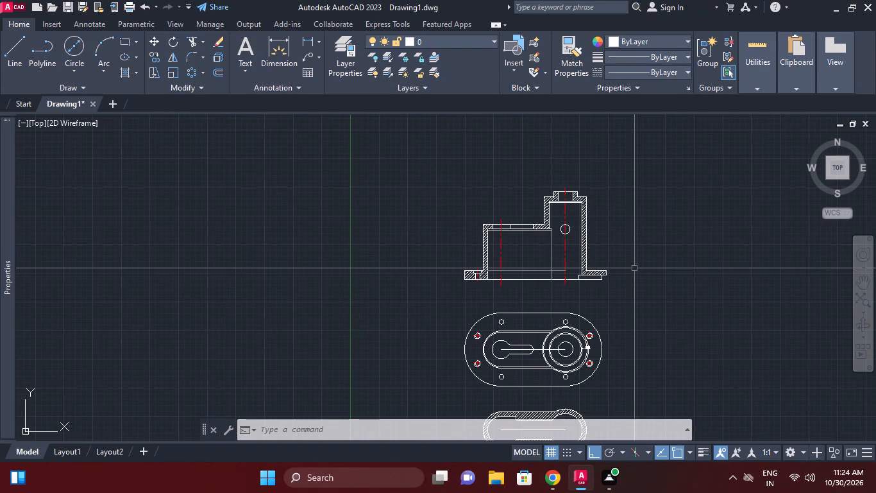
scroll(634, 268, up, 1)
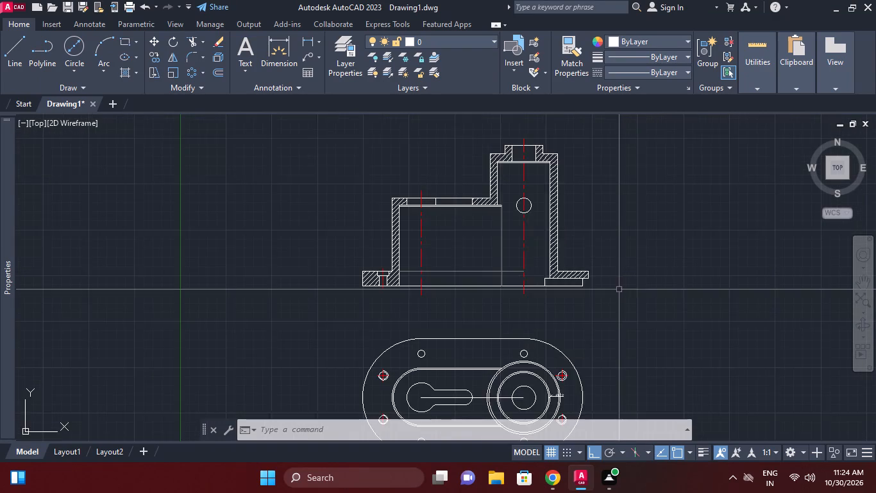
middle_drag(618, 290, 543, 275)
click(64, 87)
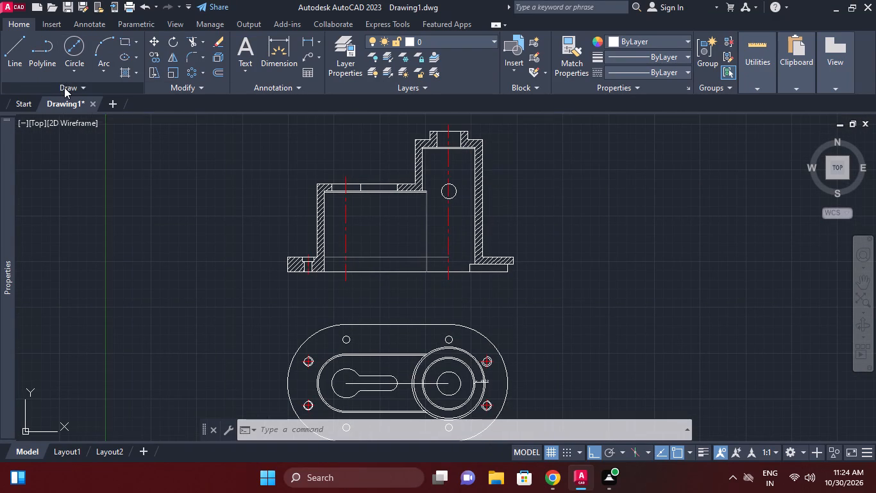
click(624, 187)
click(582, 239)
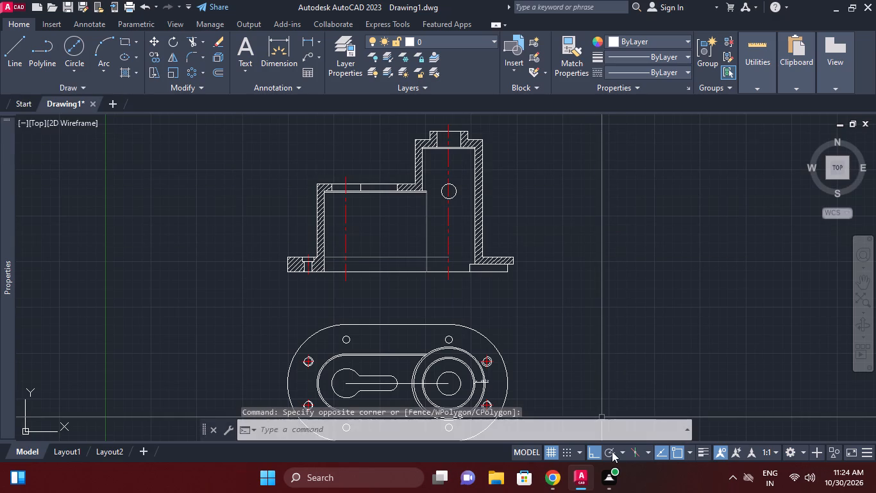
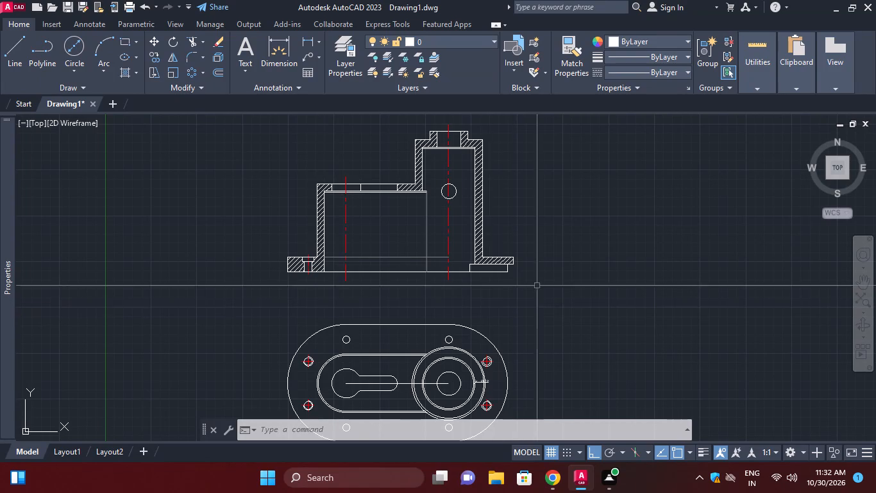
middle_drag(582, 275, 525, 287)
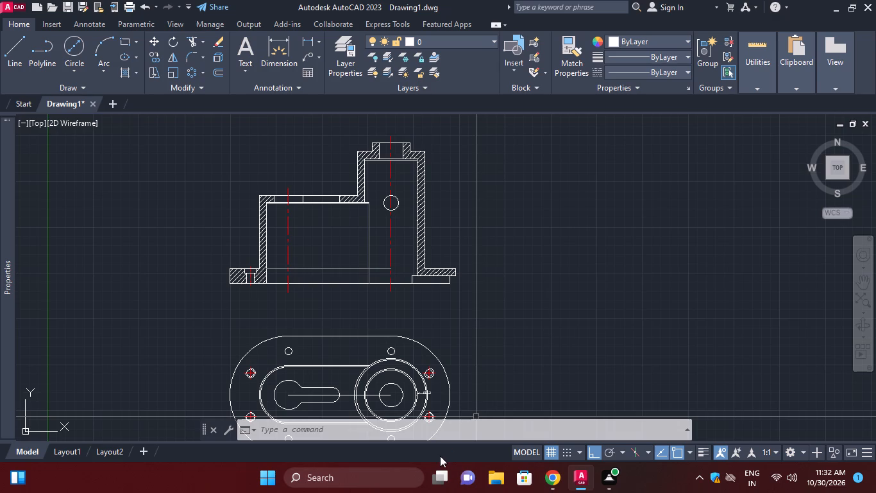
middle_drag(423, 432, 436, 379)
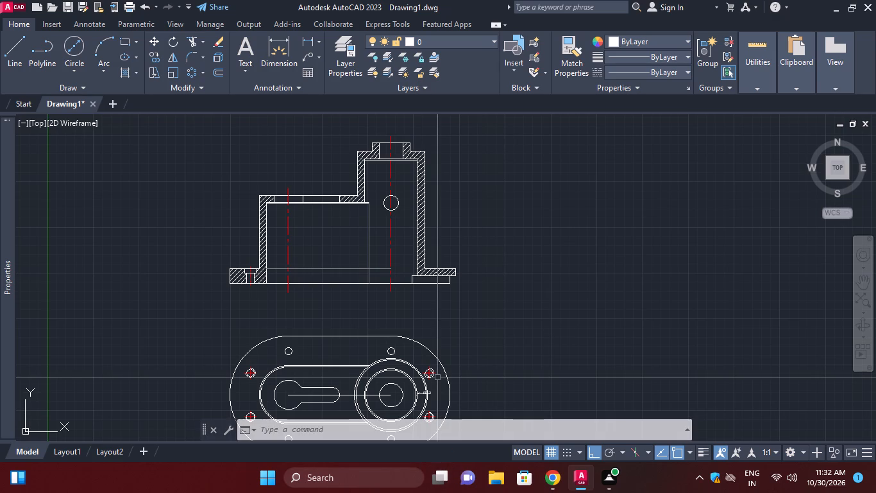
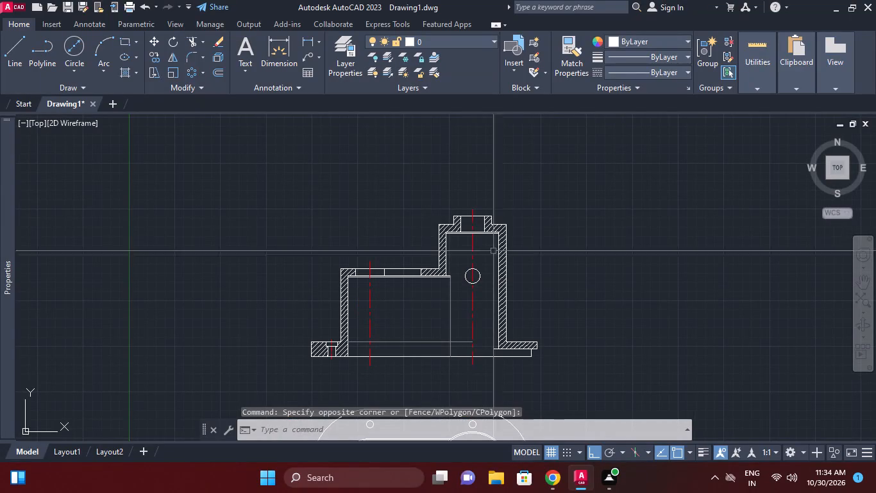
Add a horizontal linear dimension across the top boss's outer width, above the sectional front view.
scroll(473, 238, up, 1)
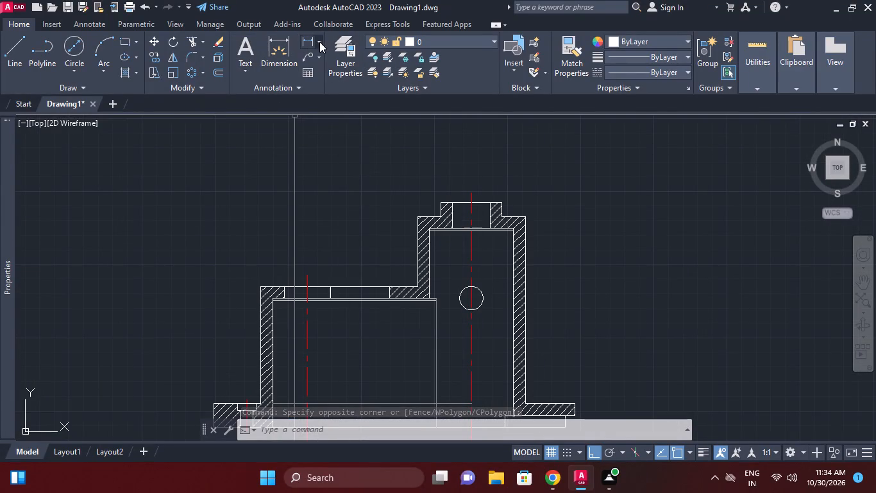
click(303, 39)
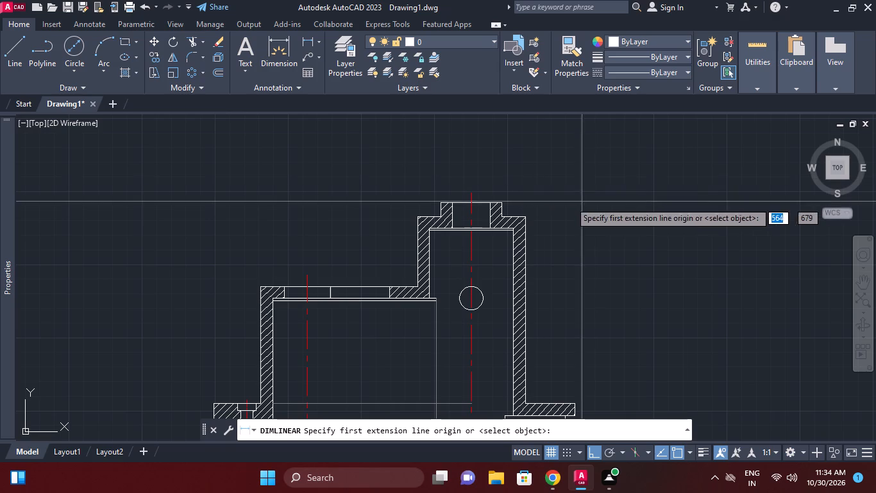
scroll(451, 187, up, 1)
click(437, 209)
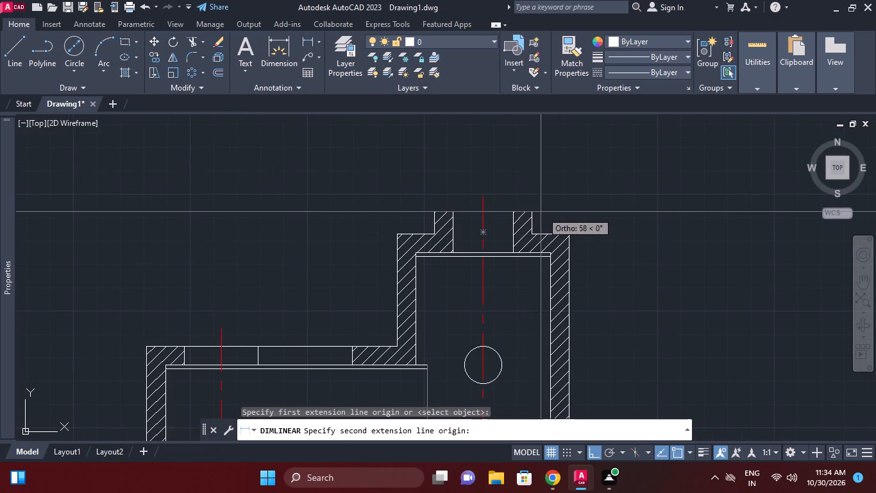
click(532, 212)
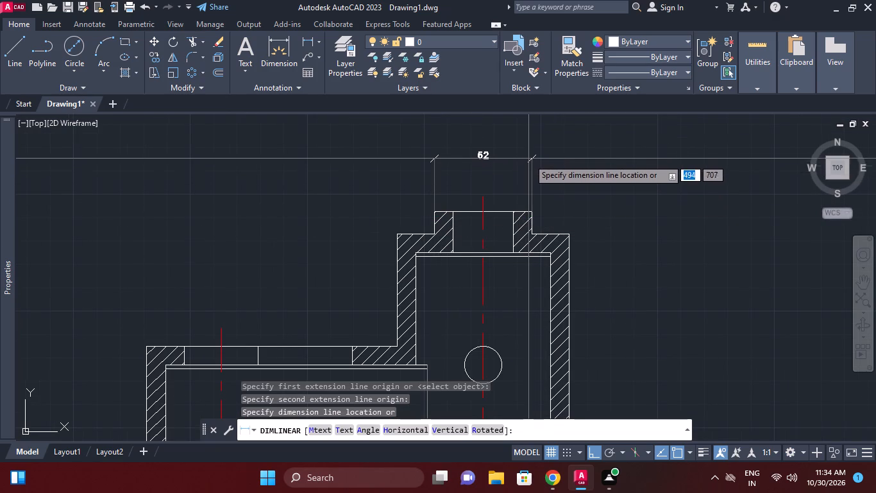
click(534, 144)
Add a horizontal linear dimension across the top boss's bore, between the boss and the outer-width dimension.
right_click(604, 175)
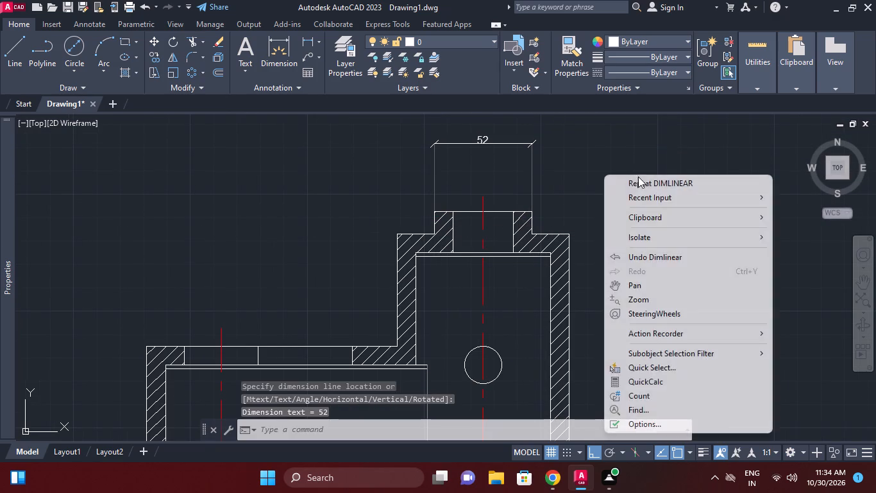
click(639, 179)
scroll(462, 185, up, 1)
click(448, 225)
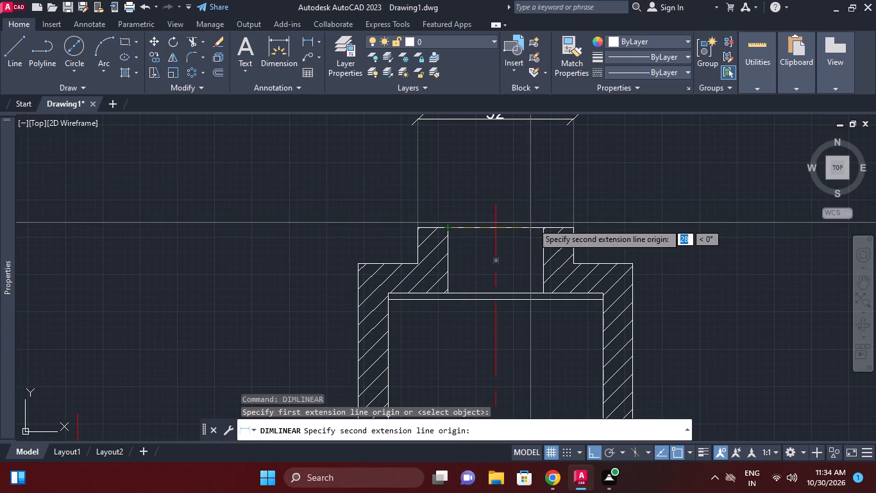
click(544, 225)
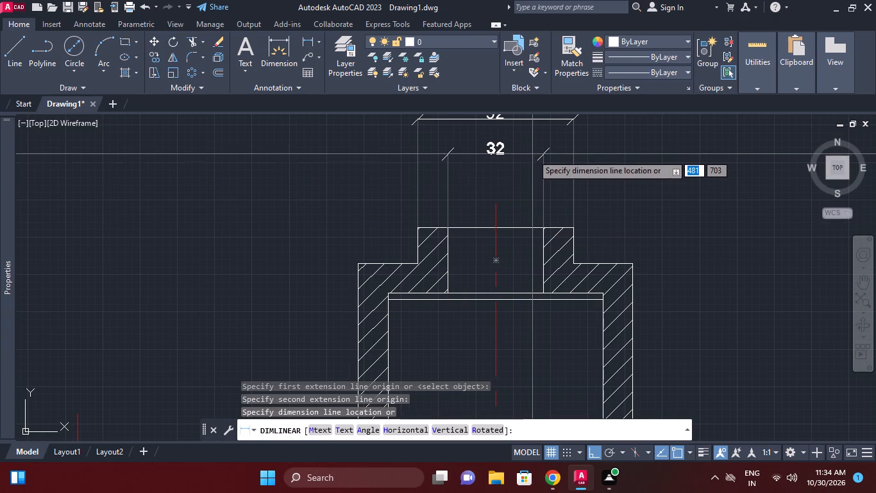
click(533, 157)
Add the diameter symbol before the text of both the 52 and the 32 dimensions.
middle_drag(590, 155, 580, 197)
double_click(481, 153)
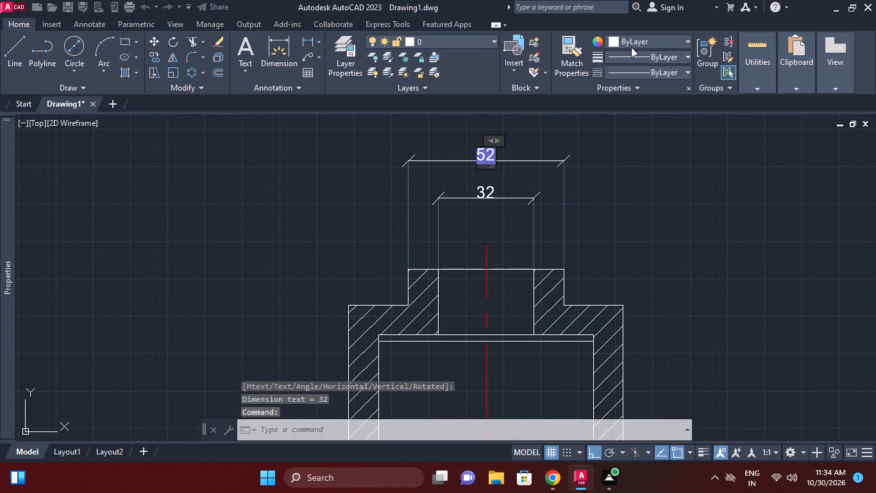
click(648, 64)
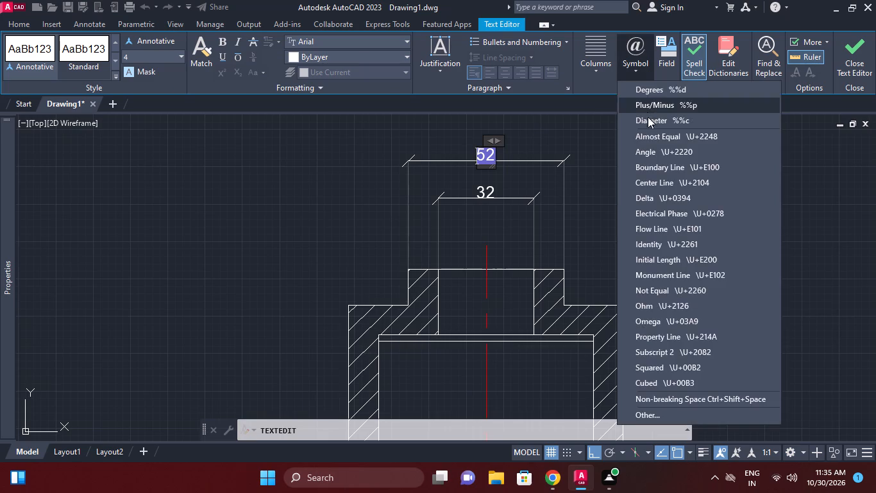
click(653, 123)
click(627, 158)
click(497, 193)
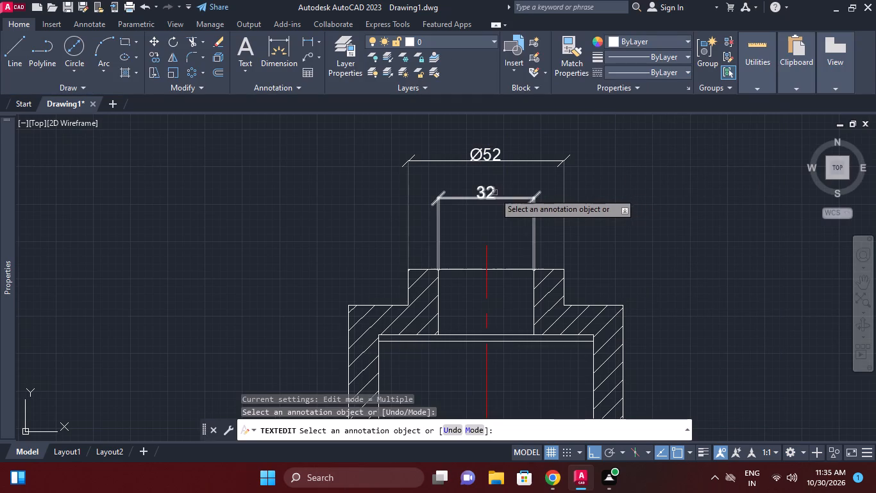
click(491, 190)
click(634, 71)
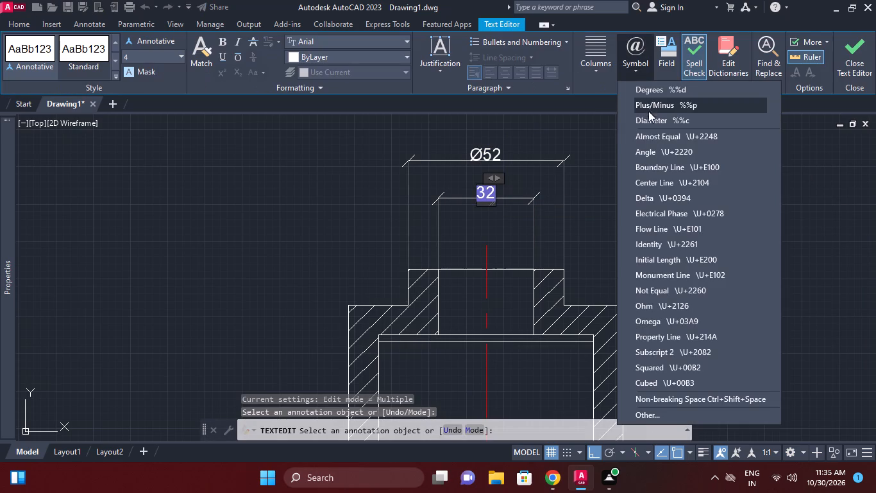
click(651, 126)
click(662, 183)
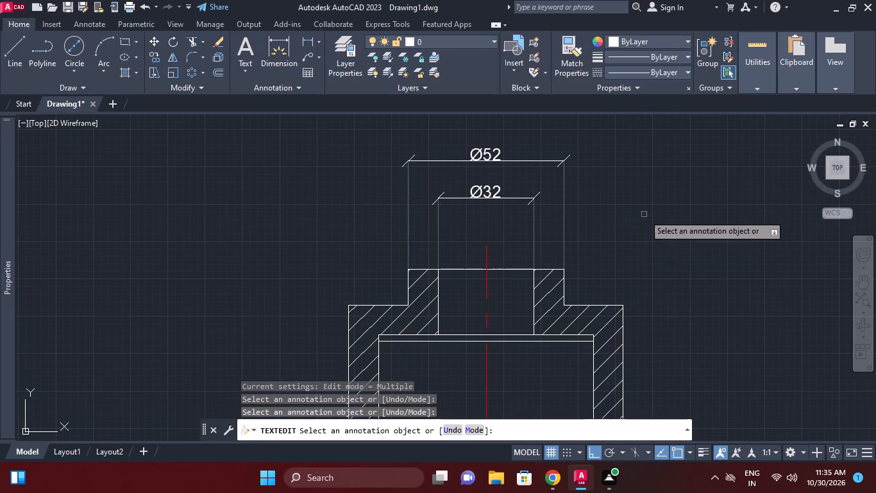
right_click(645, 214)
click(666, 221)
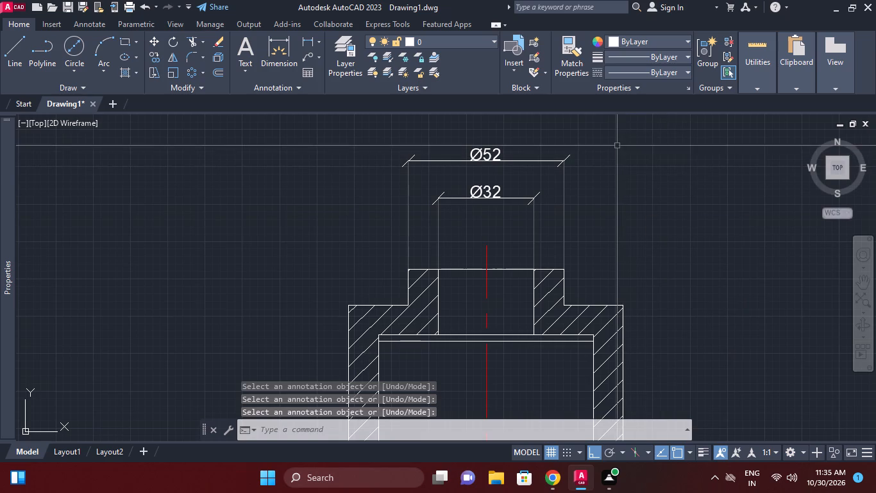
Stretch the two boss diameter dimensions straight down about 9 units, closer to the boss's top edge.
click(614, 133)
click(523, 217)
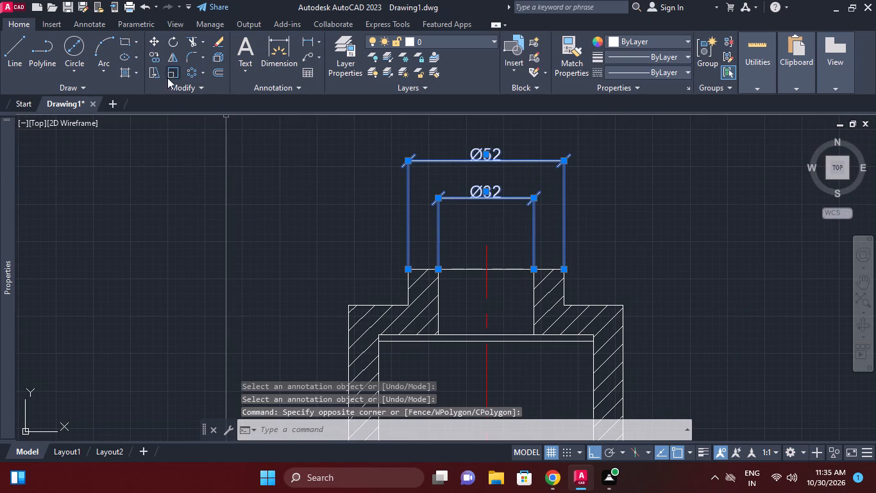
click(156, 71)
click(695, 227)
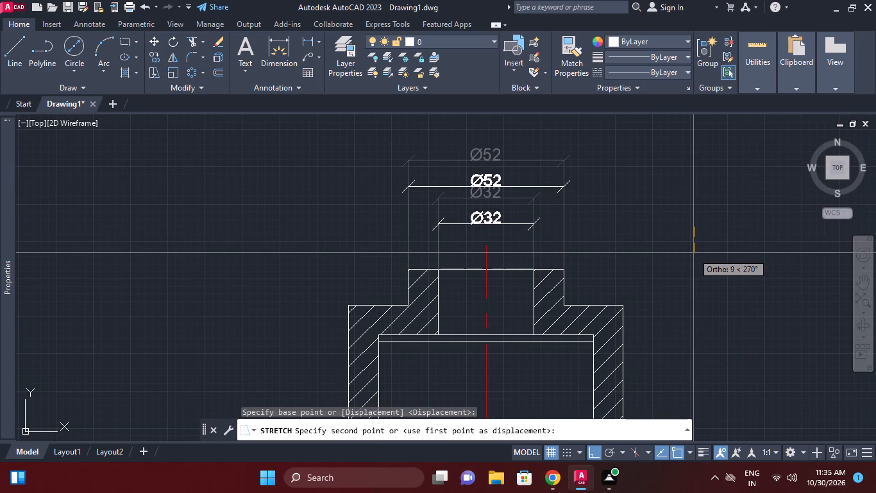
click(693, 253)
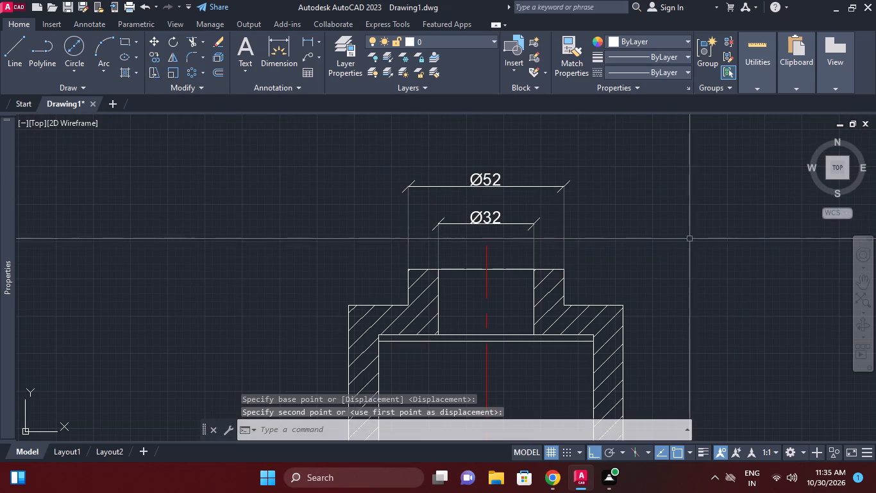
Fillet the inside corner where the top boss's left side meets the shoulder with a radius of 2.
middle_drag(439, 288, 455, 252)
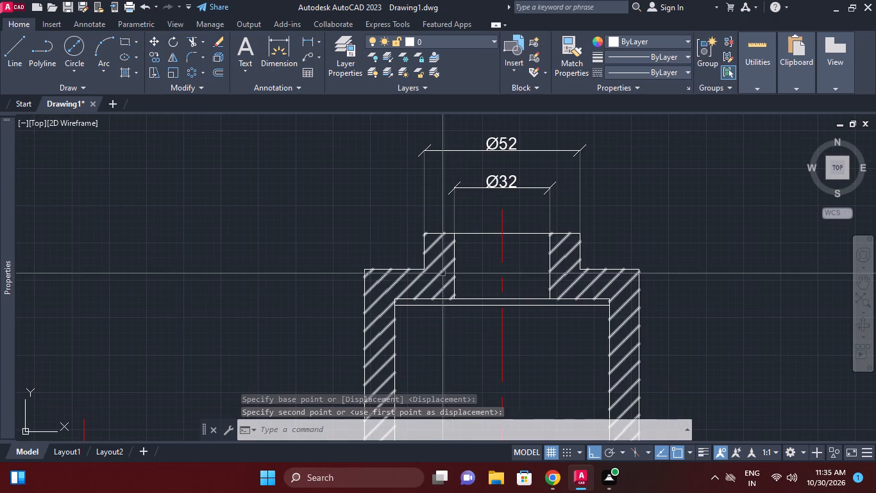
middle_drag(442, 273, 484, 238)
middle_drag(474, 249, 502, 208)
scroll(484, 233, down, 1)
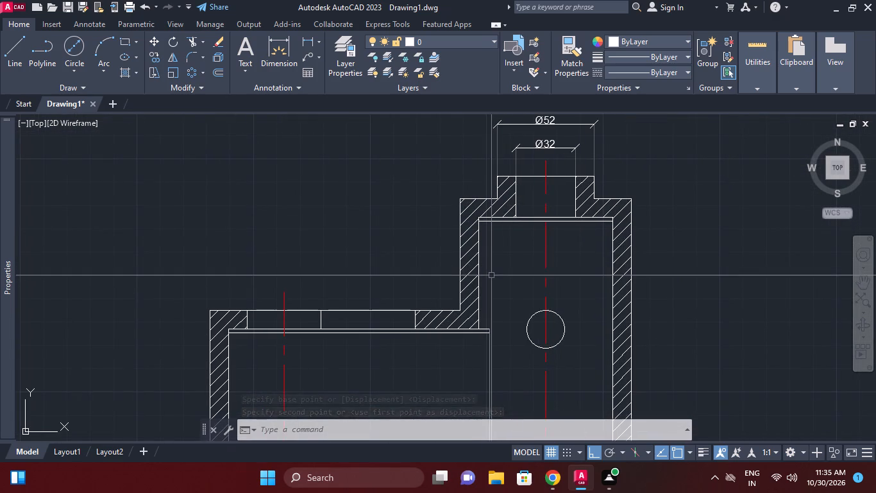
scroll(526, 219, up, 1)
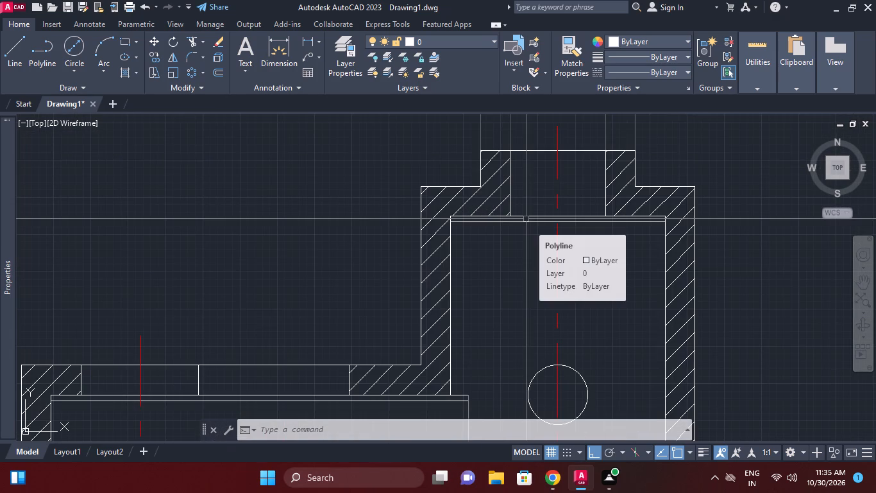
click(190, 58)
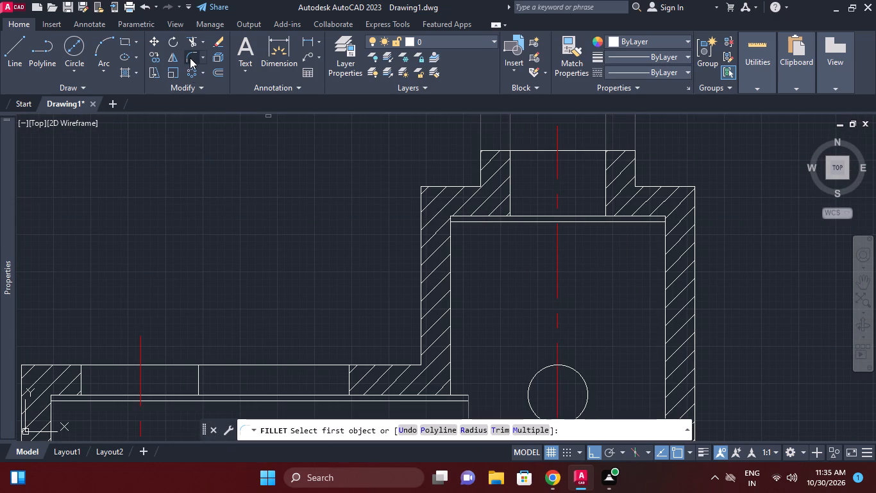
click(473, 429)
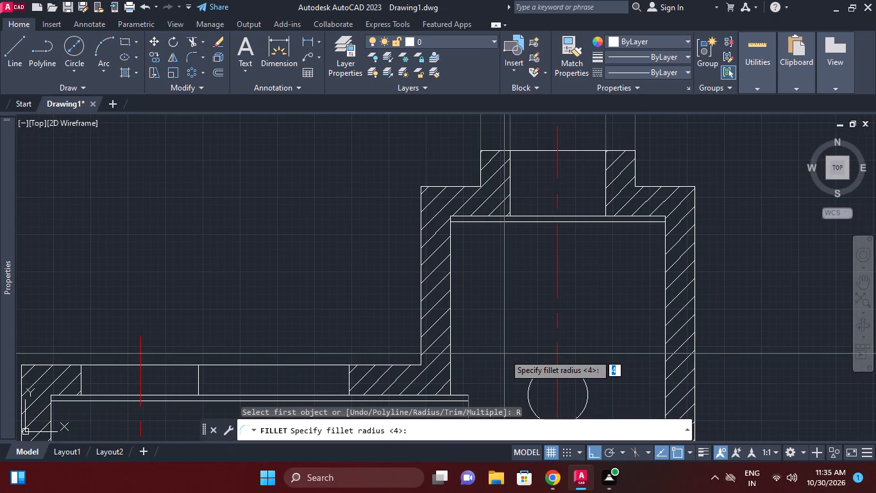
key(2)
key(Return)
scroll(489, 175, up, 2)
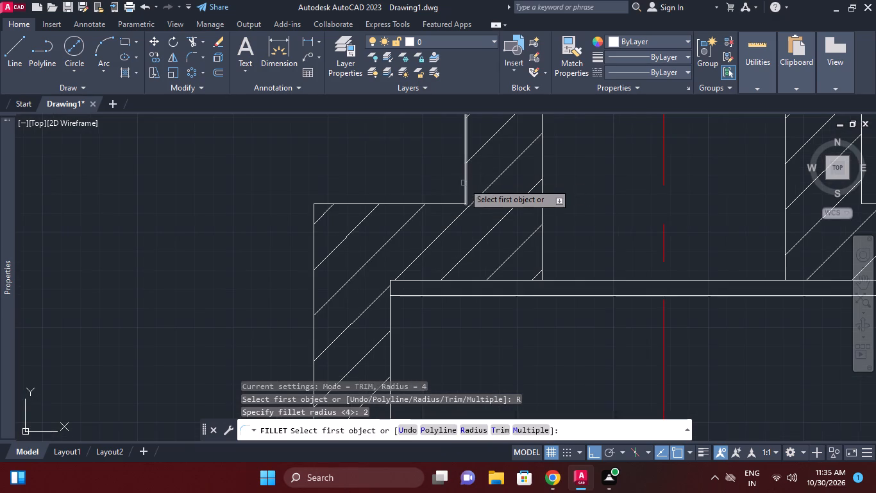
double_click(463, 182)
click(457, 204)
Fillet the inside corner between the tall section's left outer wall and the lower step's top edge with radius 2.
middle_drag(528, 234, 442, 241)
scroll(528, 234, down, 1)
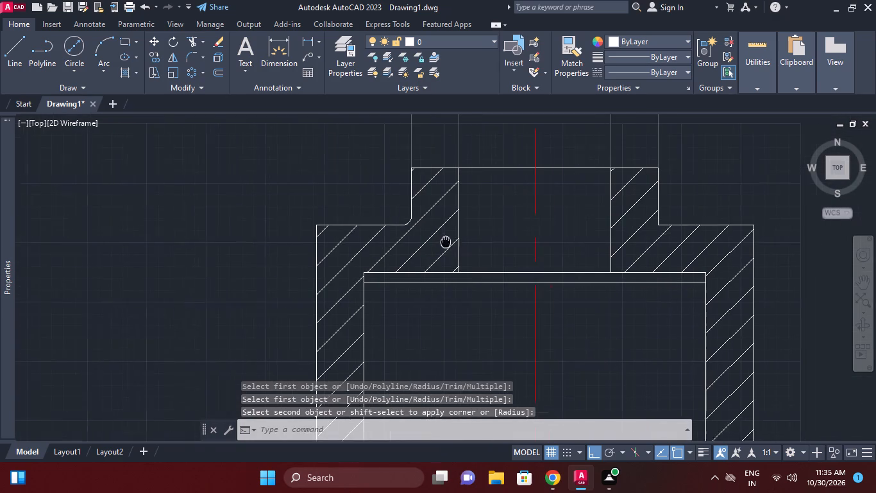
right_click(433, 216)
click(472, 213)
middle_drag(453, 243, 470, 218)
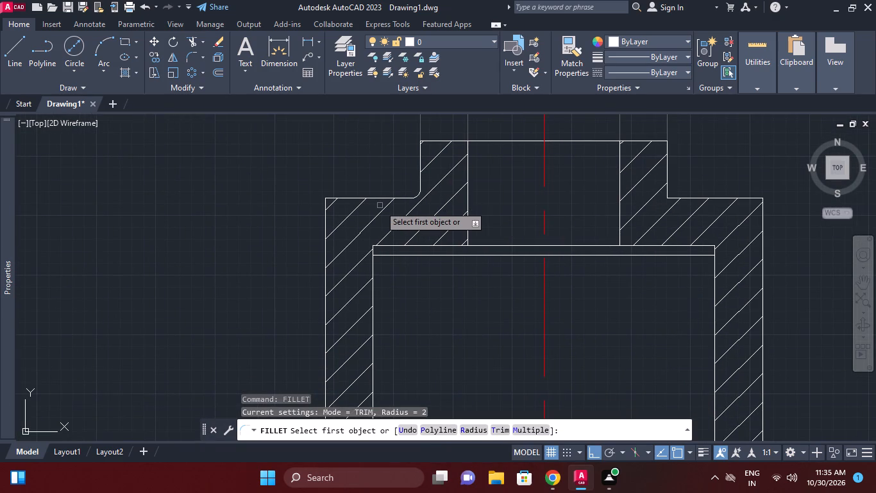
middle_drag(380, 205, 434, 163)
middle_drag(419, 216, 428, 190)
middle_drag(409, 280, 452, 183)
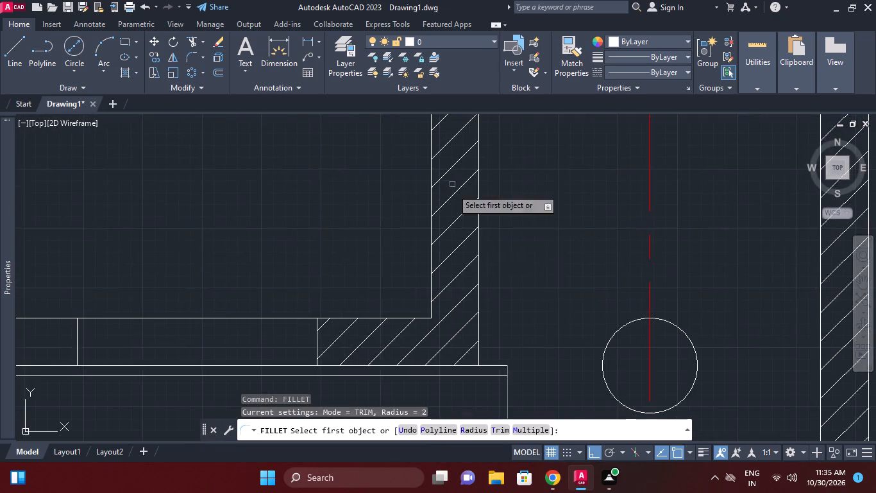
middle_drag(457, 232, 469, 177)
scroll(447, 293, up, 1)
click(441, 230)
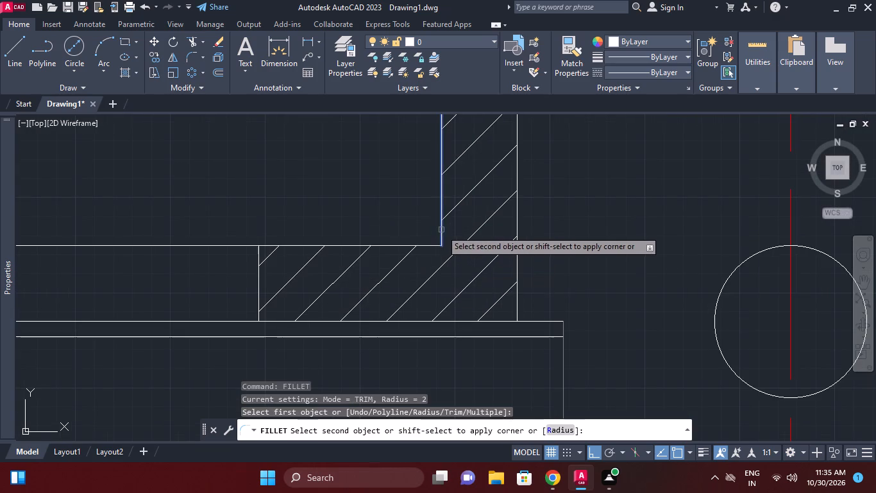
click(435, 246)
Fillet the inside corner where the top boss's right side meets the shoulder with radius 2.
middle_drag(582, 245, 433, 268)
scroll(582, 245, down, 1)
scroll(518, 243, down, 1)
middle_drag(518, 243, 309, 263)
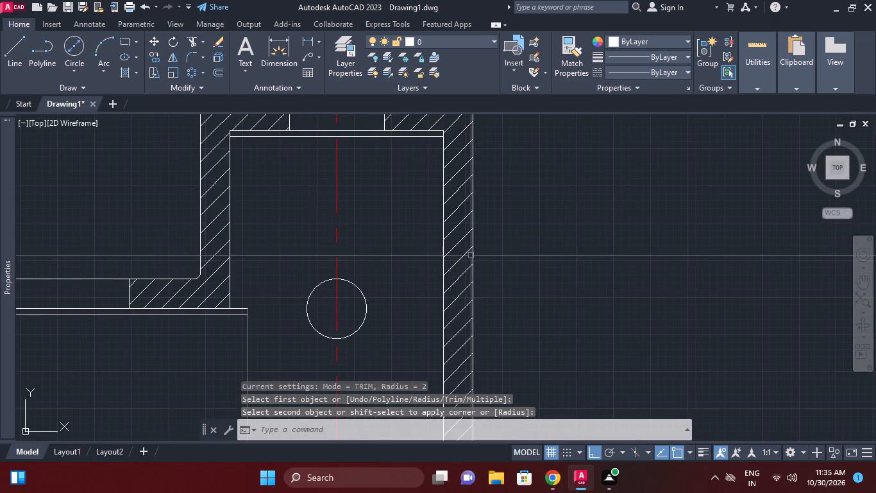
middle_drag(478, 254, 444, 265)
right_click(514, 209)
click(548, 212)
middle_drag(496, 182, 509, 282)
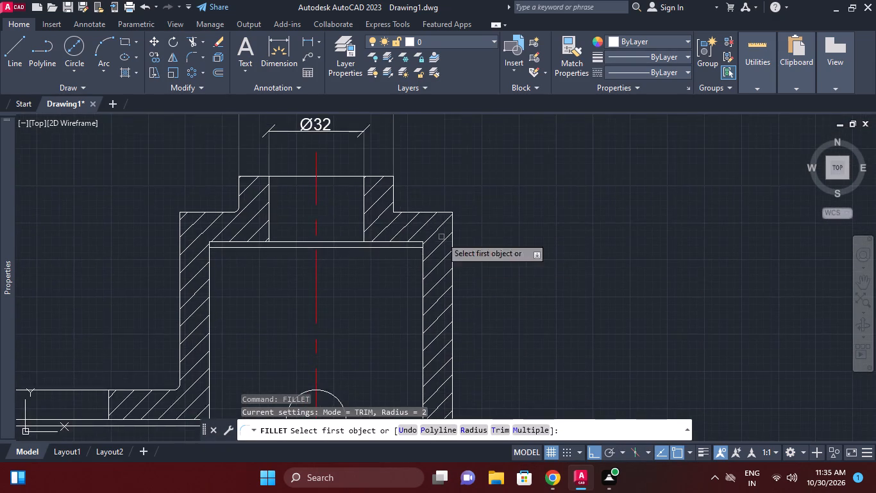
scroll(407, 205, up, 2)
click(370, 188)
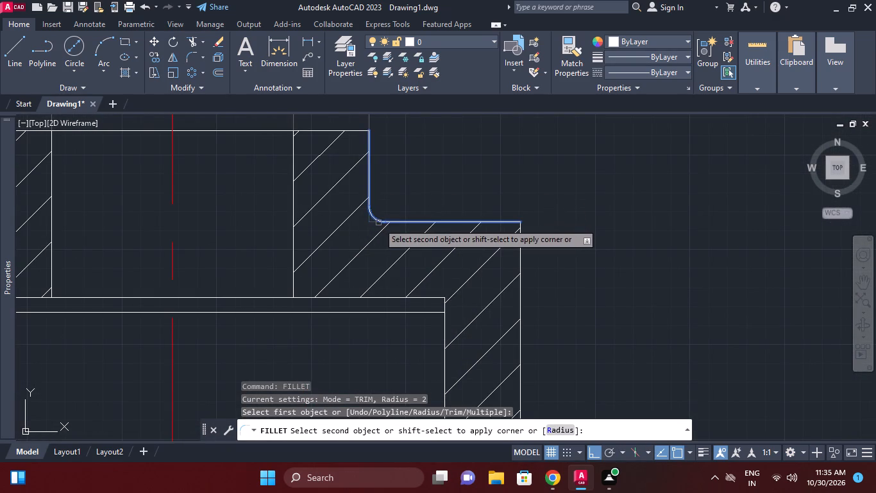
click(378, 223)
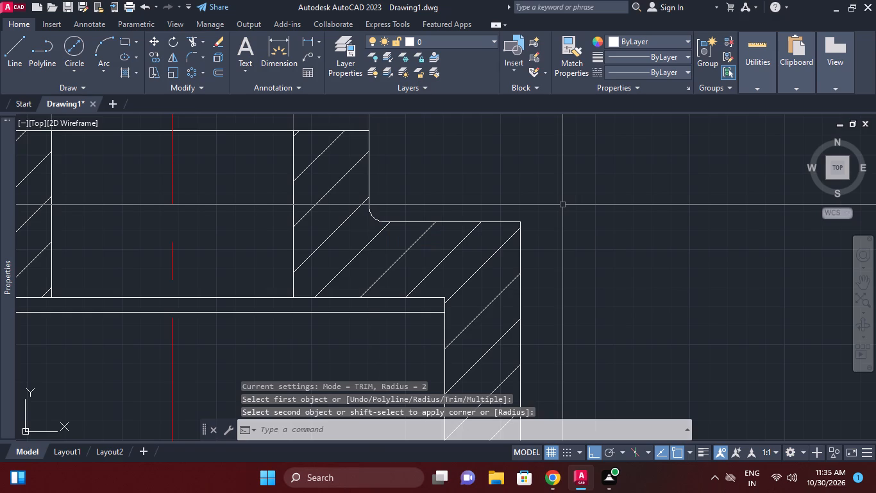
right_click(562, 205)
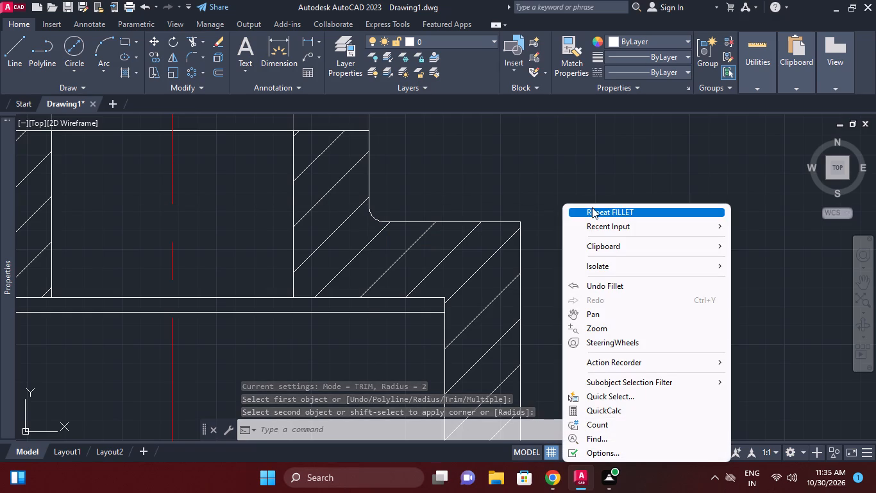
click(584, 186)
click(543, 171)
Add a vertical linear dimension to the height of the narrow rectangle beneath the front view's right flange, placed just outside the flange.
scroll(544, 171, down, 2)
middle_drag(545, 174, 587, 208)
middle_drag(451, 218, 461, 281)
middle_click(515, 249)
right_click(578, 193)
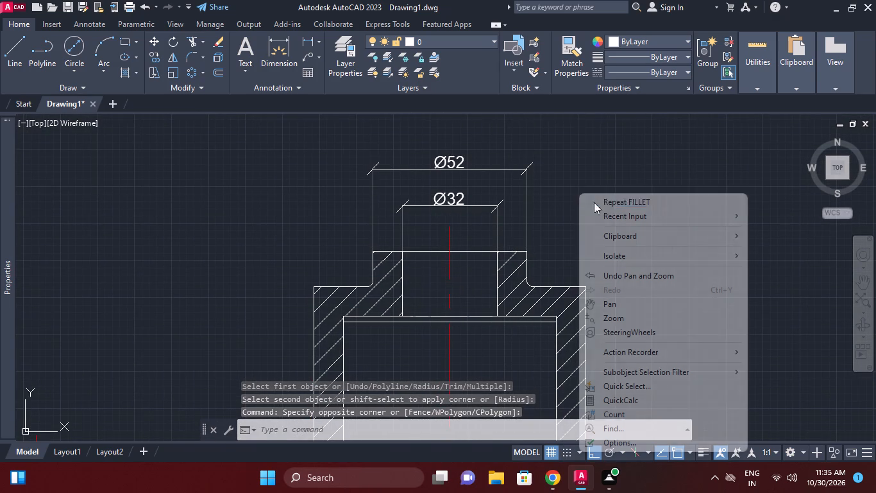
click(613, 212)
click(793, 252)
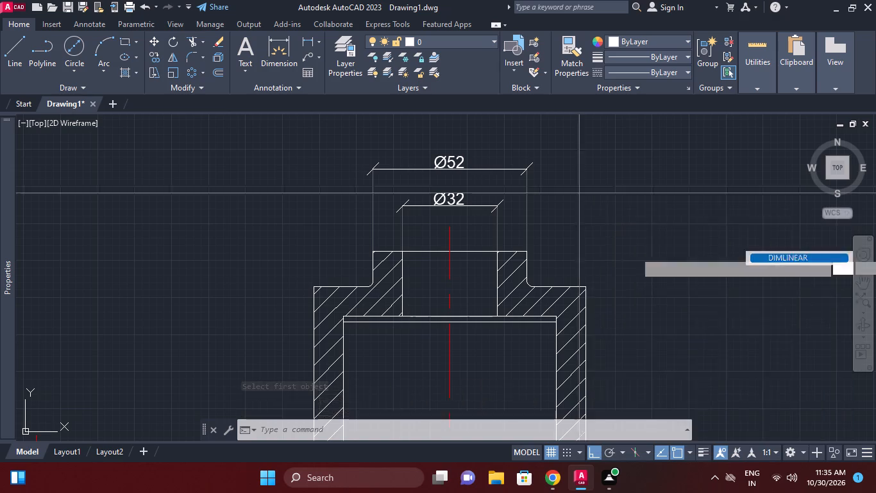
scroll(610, 281, down, 1)
middle_drag(605, 275, 550, 169)
scroll(575, 227, down, 2)
middle_drag(564, 212, 552, 181)
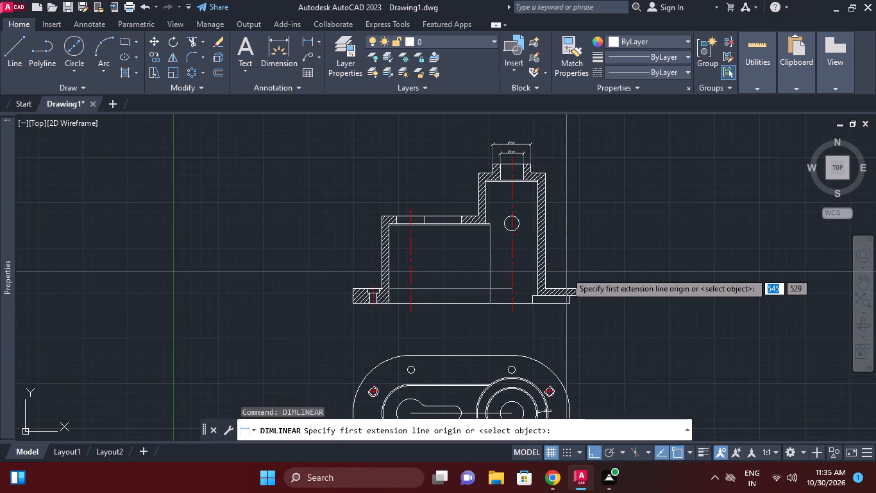
scroll(568, 311, up, 3)
click(574, 281)
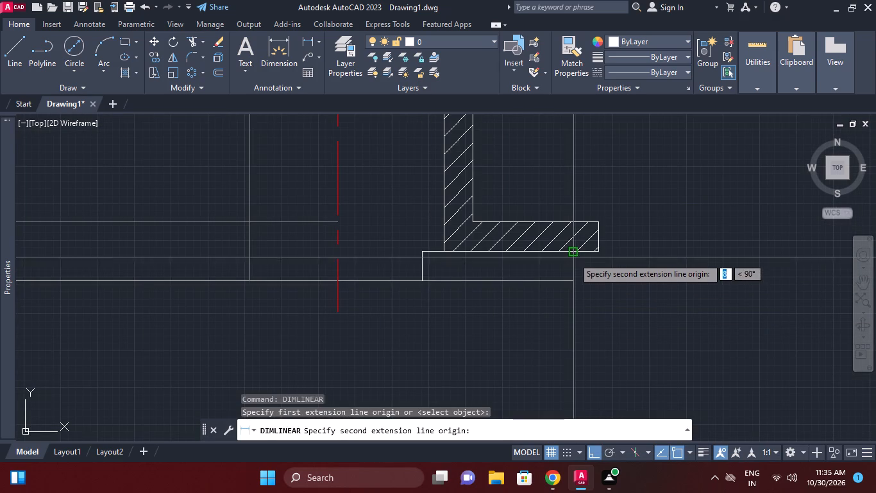
click(573, 254)
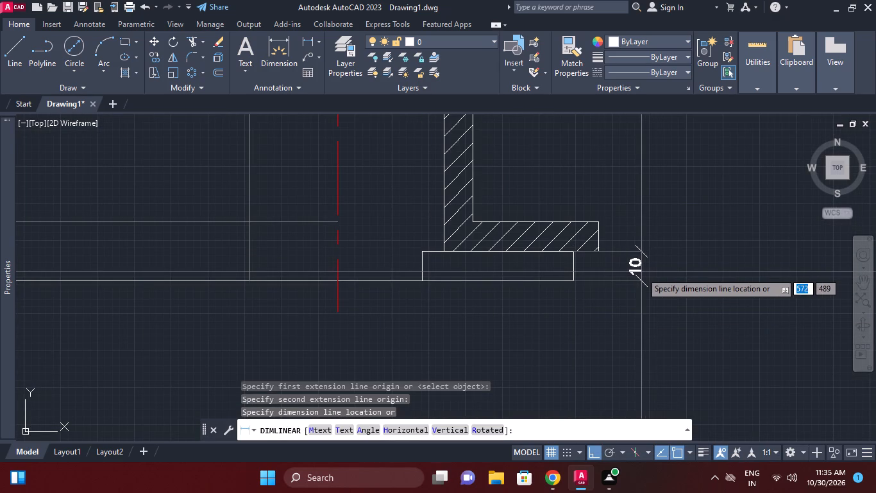
click(641, 272)
Dimension the height from the base's bottom edge to the tall section's inner ceiling, placing it outside the small flange dimension.
right_click(678, 239)
click(711, 214)
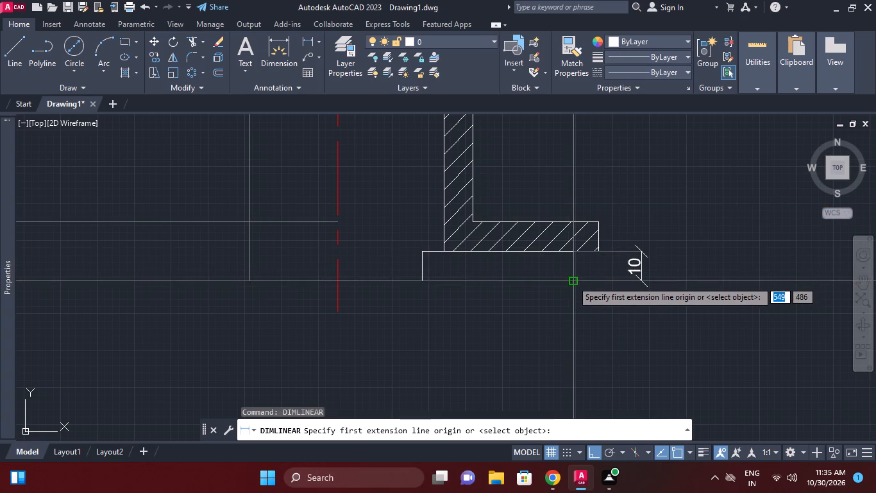
click(572, 281)
middle_drag(665, 230, 530, 301)
scroll(532, 273, down, 1)
middle_drag(532, 273, 532, 302)
middle_drag(451, 203, 455, 251)
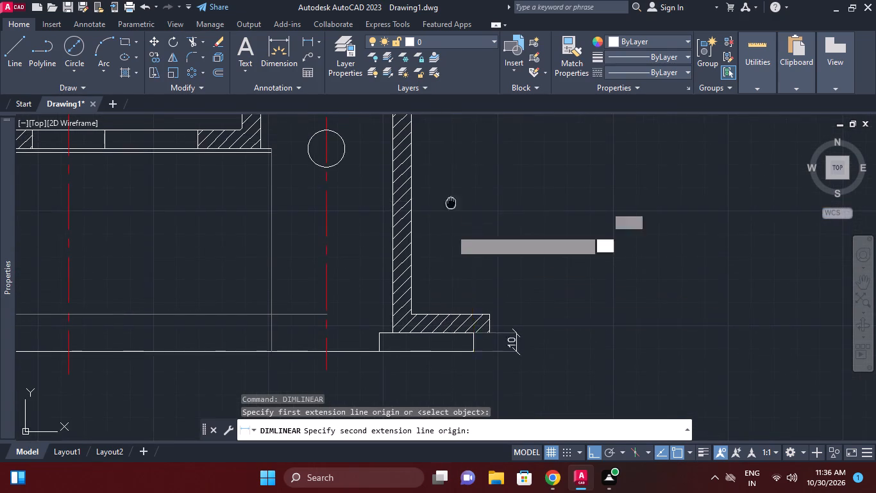
middle_drag(455, 251, 490, 344)
scroll(435, 183, up, 2)
click(427, 171)
scroll(476, 201, down, 2)
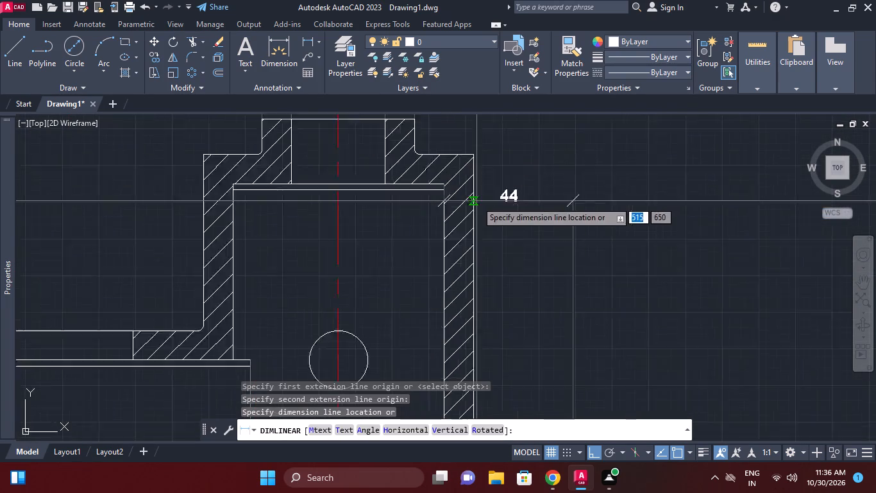
middle_drag(561, 264, 505, 150)
middle_drag(519, 264, 522, 184)
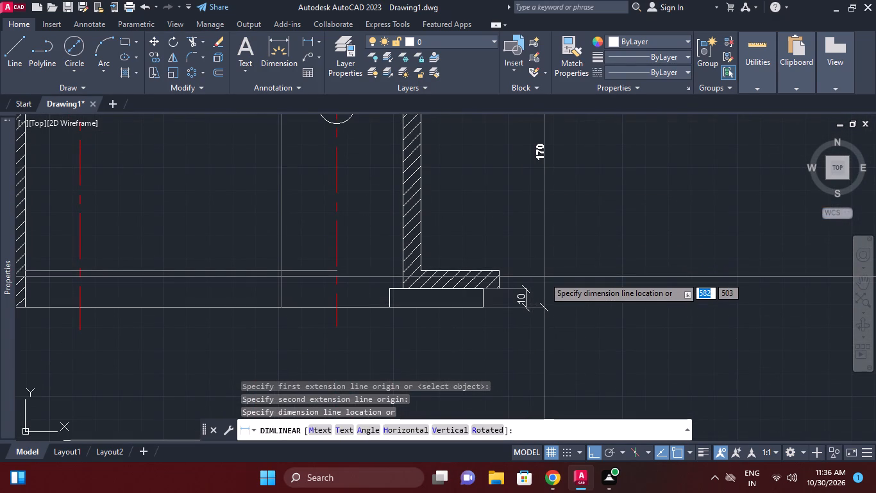
click(544, 277)
Dimension the height from the base's bottom edge to the tall section's outer shoulder, outside the inner ceiling height dimension.
right_click(598, 198)
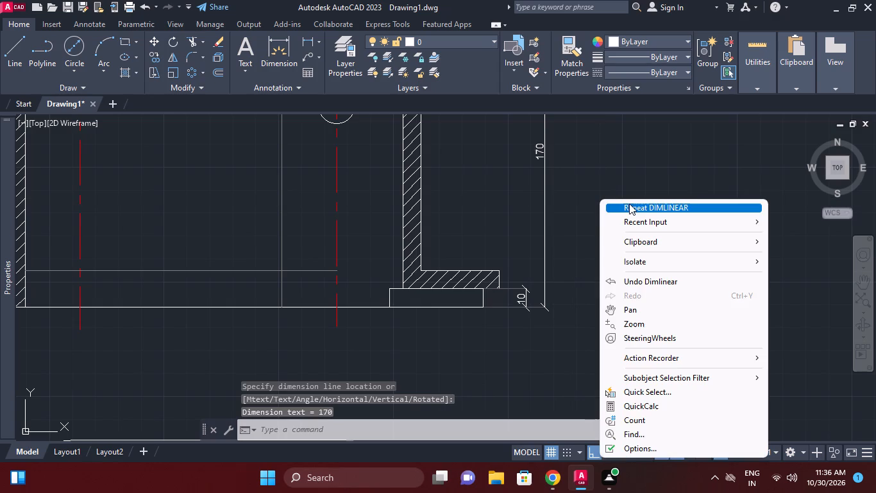
click(634, 203)
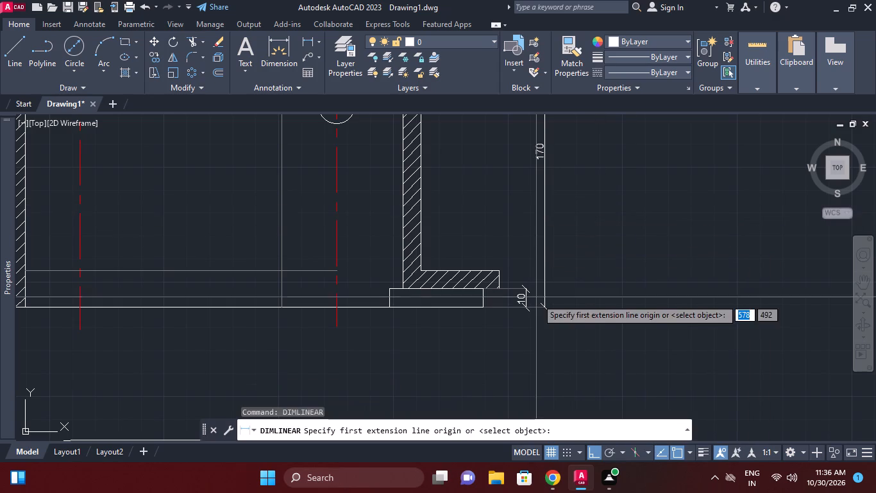
scroll(512, 305, up, 2)
click(440, 313)
scroll(503, 232, down, 4)
middle_drag(503, 239, 503, 311)
middle_drag(513, 214, 520, 283)
scroll(488, 248, up, 3)
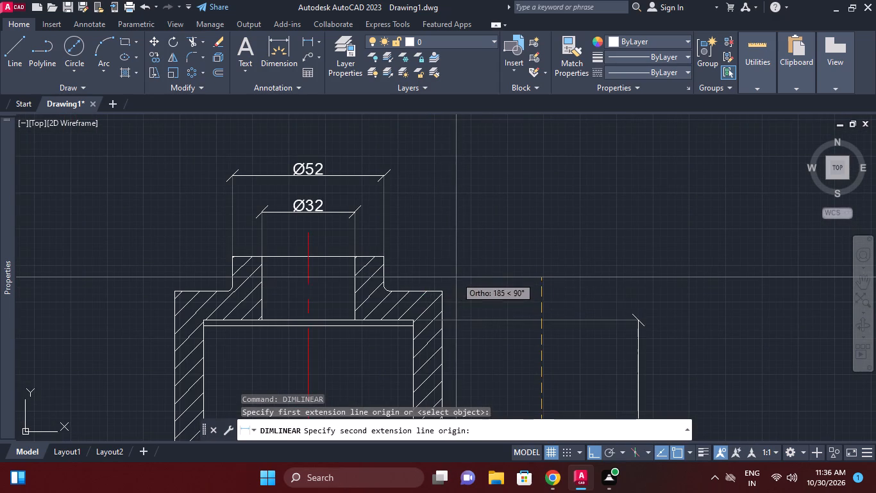
click(445, 290)
middle_drag(512, 293, 427, 177)
middle_drag(557, 255, 545, 157)
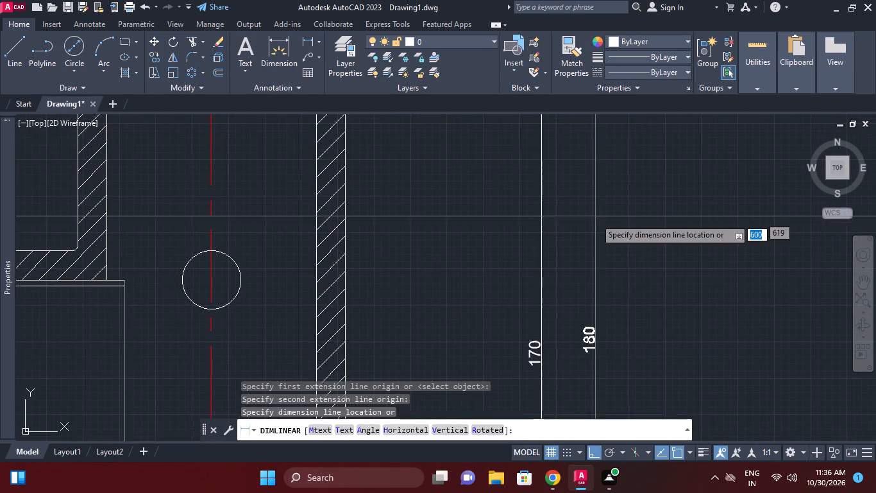
middle_drag(596, 220, 555, 168)
scroll(553, 169, down, 1)
click(544, 188)
Dimension the overall height from the base's bottom edge to the top of the boss, outside the shoulder height dimension.
scroll(559, 177, down, 1)
middle_drag(559, 177, 559, 229)
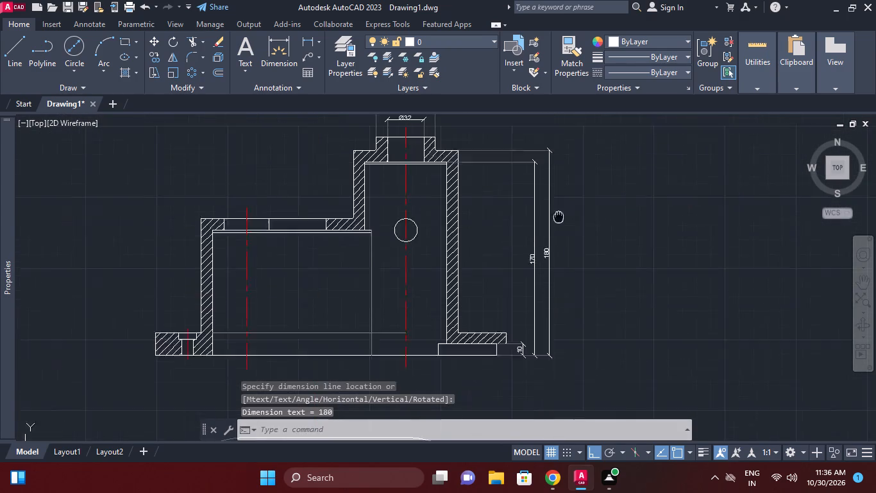
middle_drag(559, 229, 559, 237)
right_click(584, 192)
click(612, 196)
scroll(492, 374, up, 2)
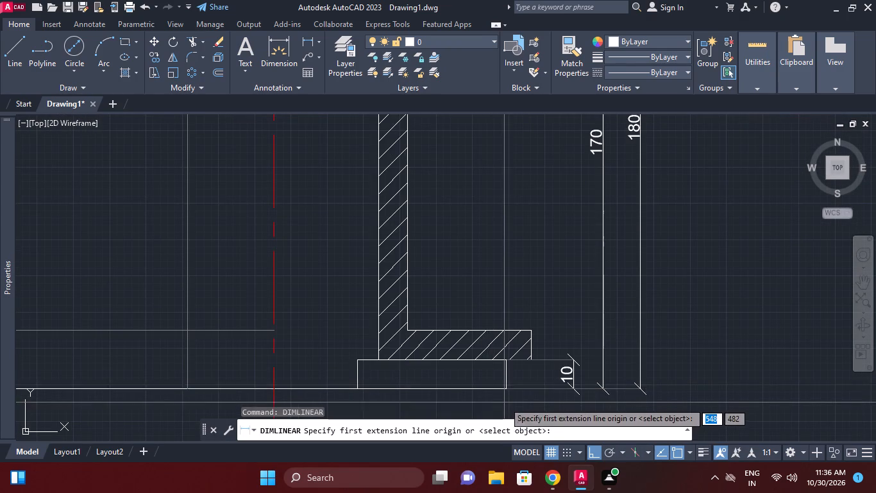
click(507, 391)
middle_drag(604, 302, 609, 349)
scroll(604, 302, down, 1)
middle_drag(531, 258, 532, 266)
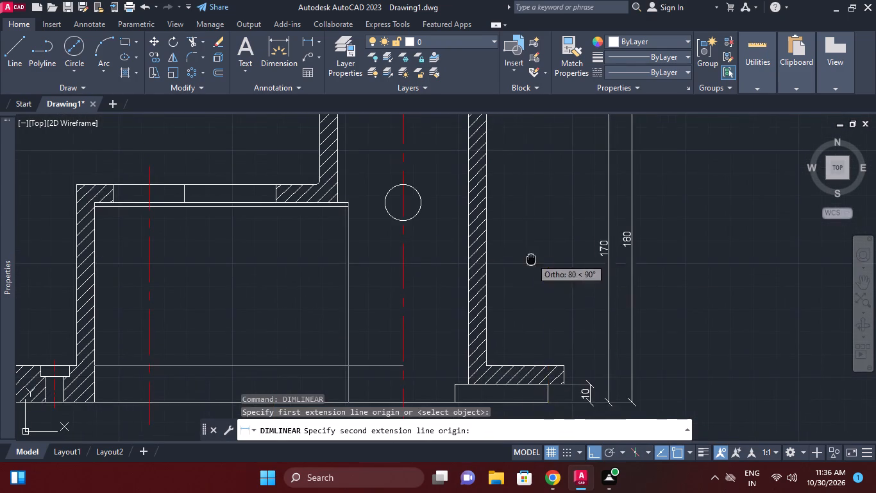
middle_drag(532, 266, 557, 354)
scroll(457, 156, up, 1)
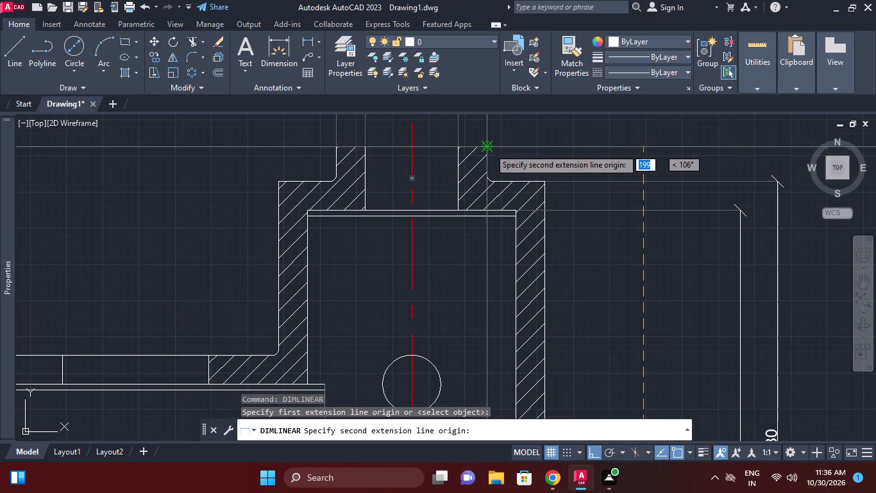
click(489, 148)
scroll(598, 191, down, 1)
middle_drag(596, 191, 460, 162)
middle_drag(584, 168, 586, 139)
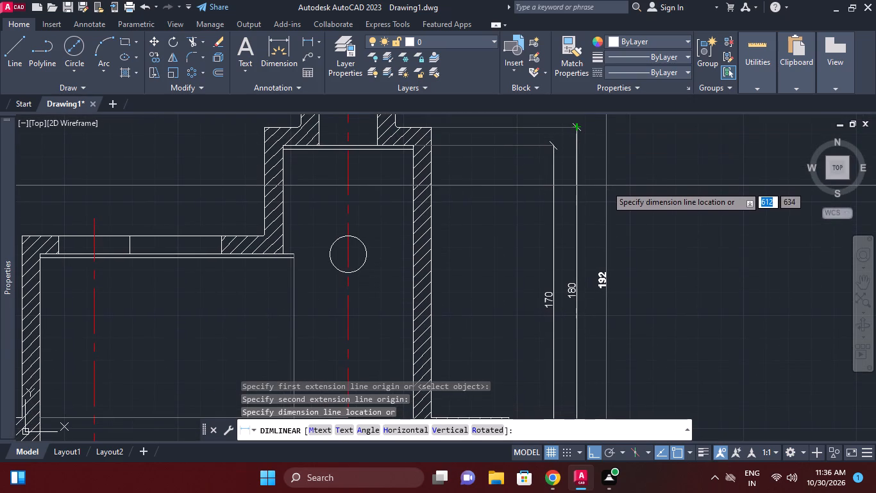
click(603, 187)
Add a horizontal linear dimension between the tall section's inner walls, placed above the small circle.
scroll(611, 190, down, 1)
middle_click(611, 190)
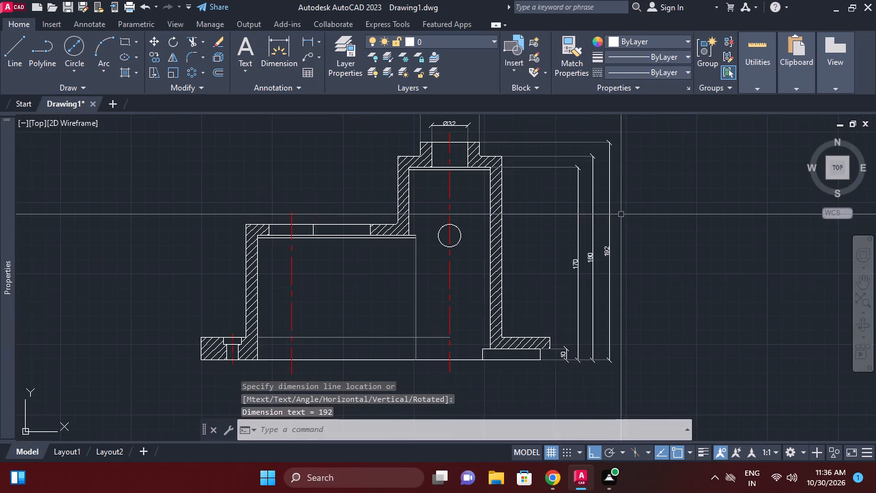
middle_drag(621, 214, 637, 260)
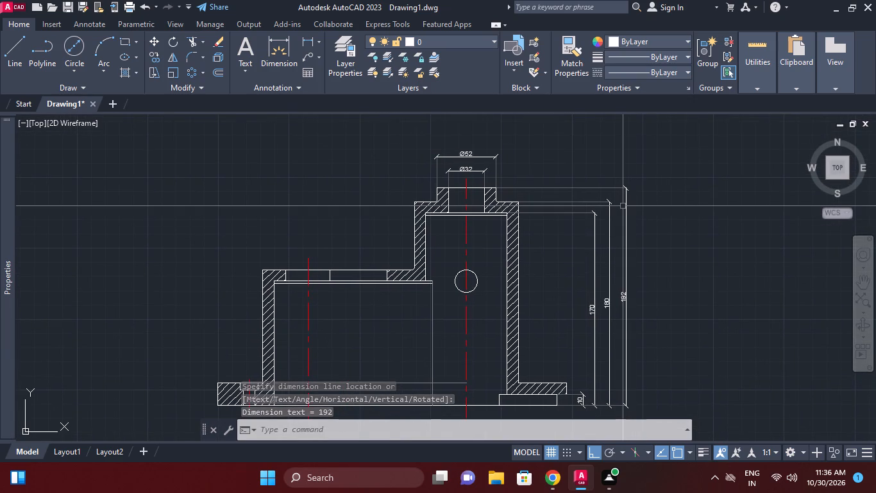
right_click(558, 157)
click(571, 168)
scroll(451, 241, up, 1)
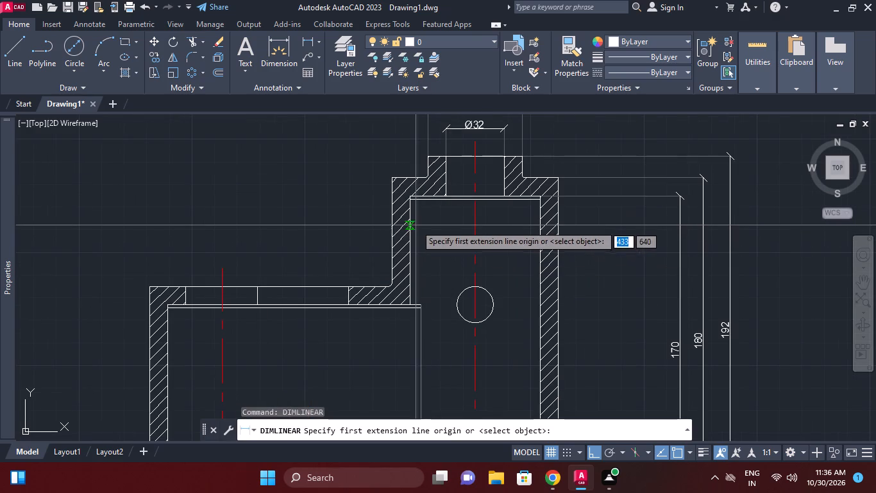
click(414, 222)
click(539, 221)
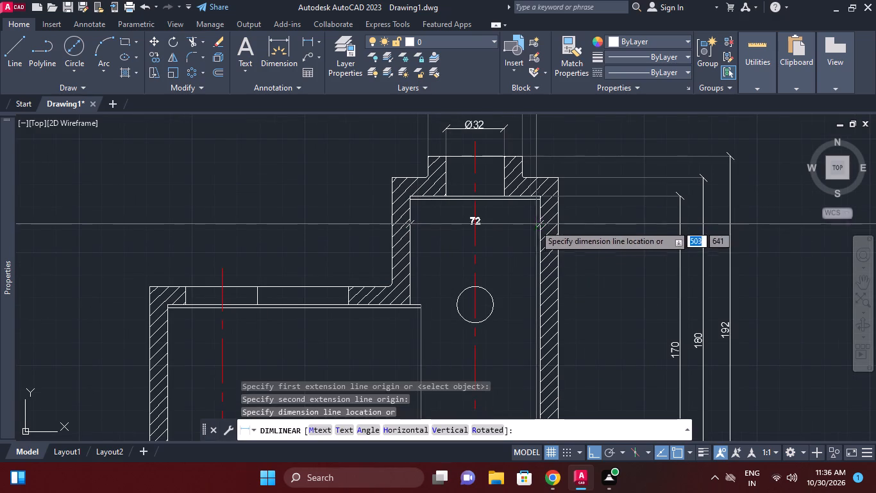
click(530, 232)
Add a diameter symbol before the text of the tall section's inner width dimension and finish text editing.
scroll(482, 234, up, 2)
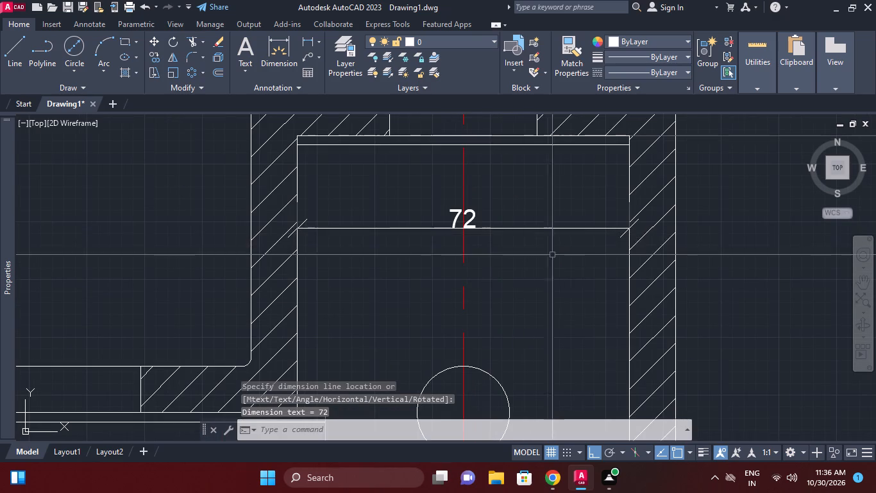
double_click(471, 216)
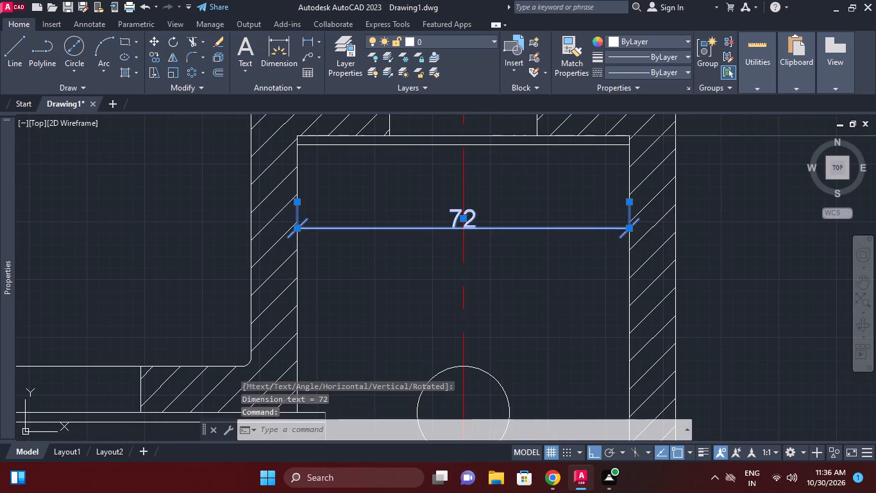
click(622, 73)
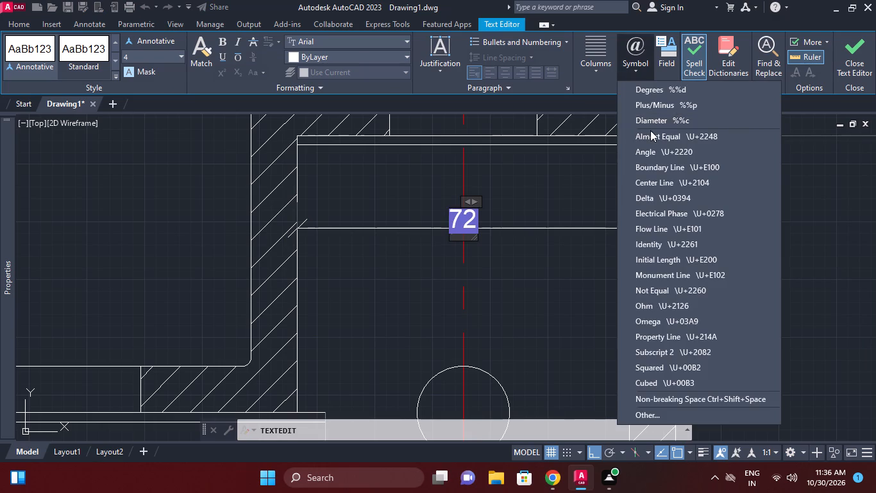
click(650, 124)
click(745, 225)
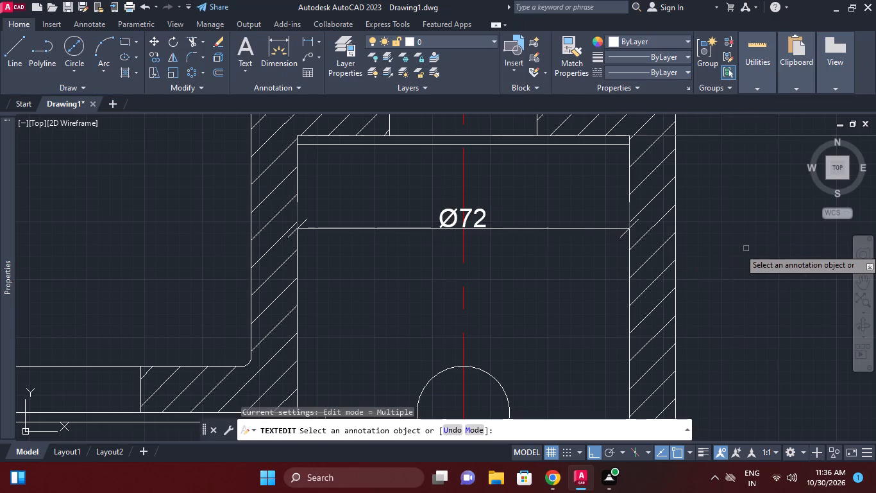
right_click(726, 240)
click(750, 241)
click(754, 243)
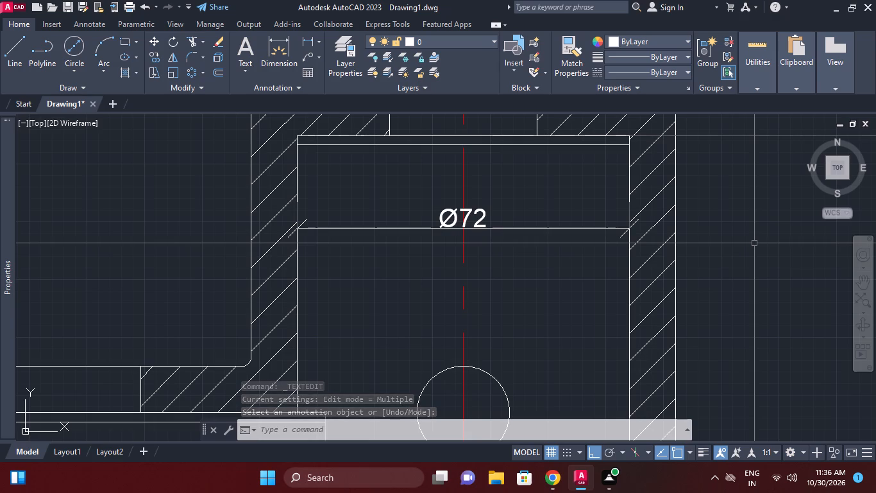
Dimension the thickness of the lower step's top wall at its outer left corner, placing the vertical dimension left of the wall.
middle_click(494, 209)
scroll(494, 221, down, 1)
middle_drag(494, 234, 494, 261)
scroll(466, 217, down, 2)
middle_click(468, 225)
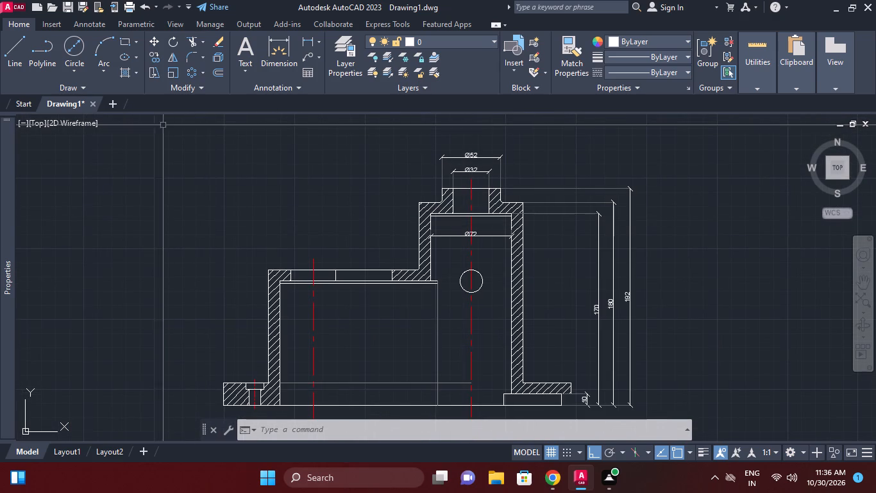
click(302, 39)
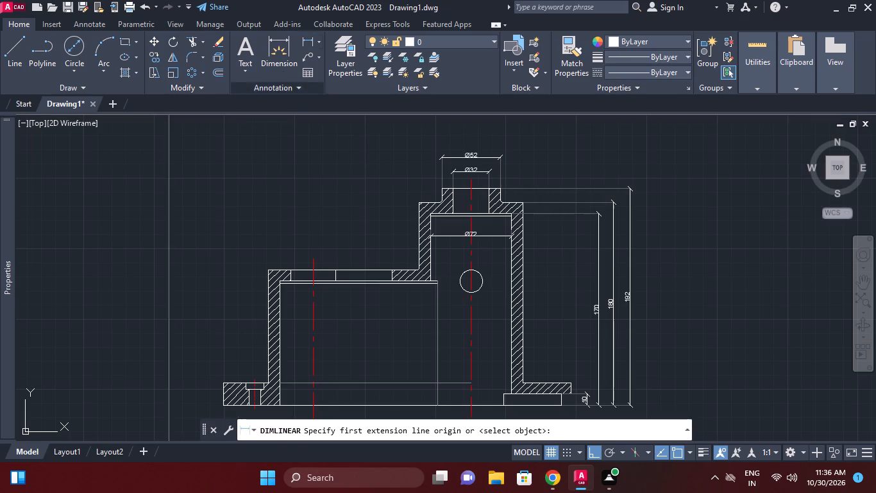
middle_drag(248, 205, 267, 97)
scroll(261, 155, up, 4)
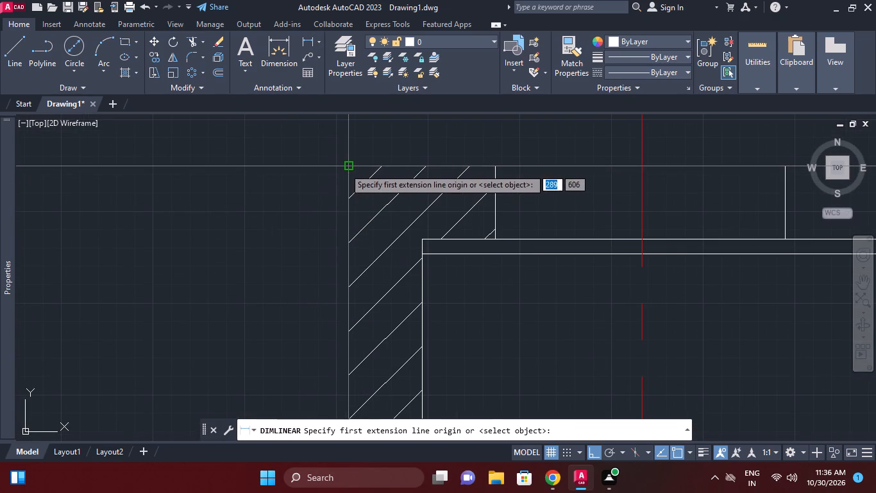
click(346, 168)
click(425, 239)
middle_drag(233, 205, 251, 131)
scroll(251, 158, down, 1)
middle_drag(251, 159, 257, 172)
scroll(265, 182, down, 1)
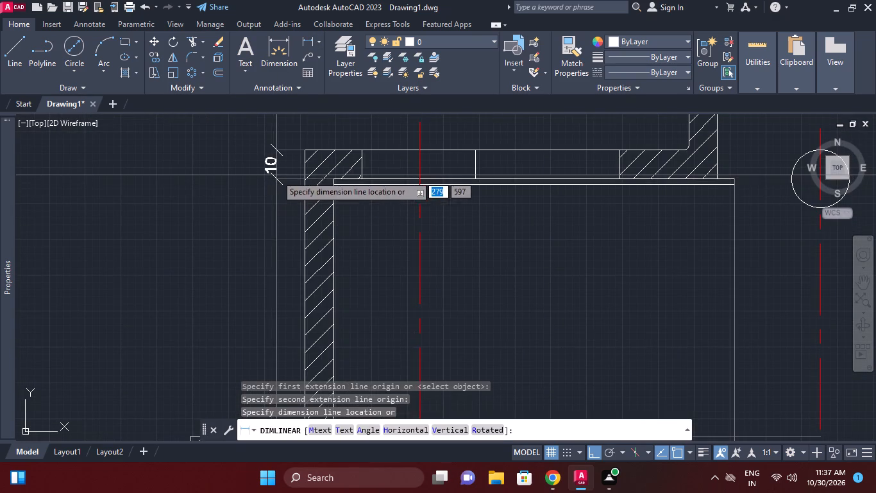
click(276, 175)
Dimension the thickness of the left base flange with a vertical linear dimension placed just outside its end.
right_click(288, 155)
click(308, 160)
middle_drag(312, 194, 330, 119)
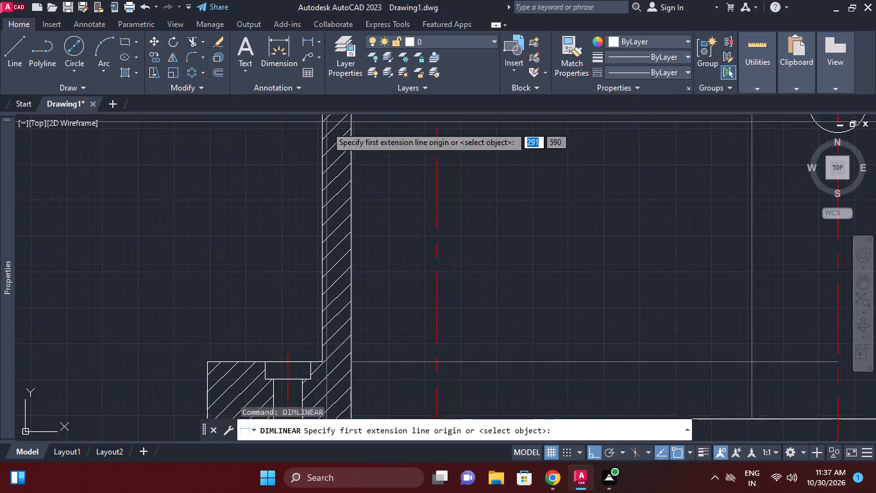
middle_drag(320, 184, 332, 76)
scroll(230, 232, up, 1)
click(209, 266)
middle_drag(206, 258, 215, 189)
click(220, 288)
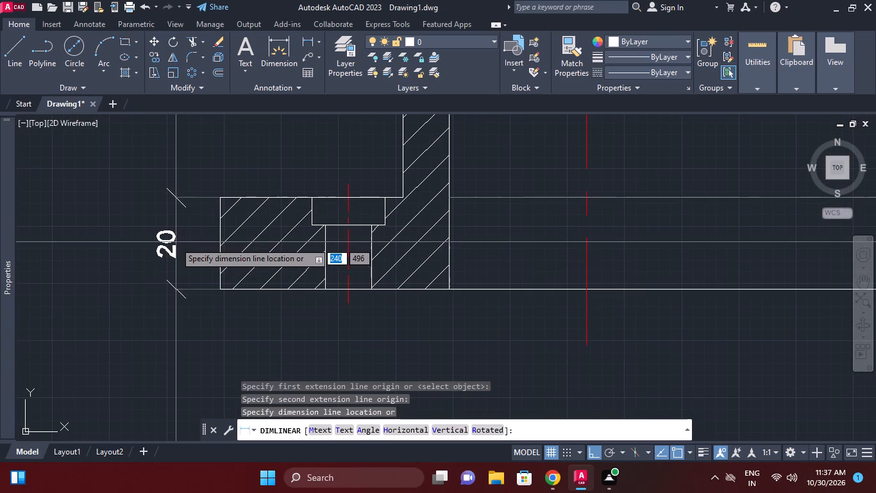
click(169, 241)
Add a vertical linear dimension from the base's bottom edge to the lower step's top, placed outside the left flange thickness dimension.
right_click(217, 189)
click(265, 195)
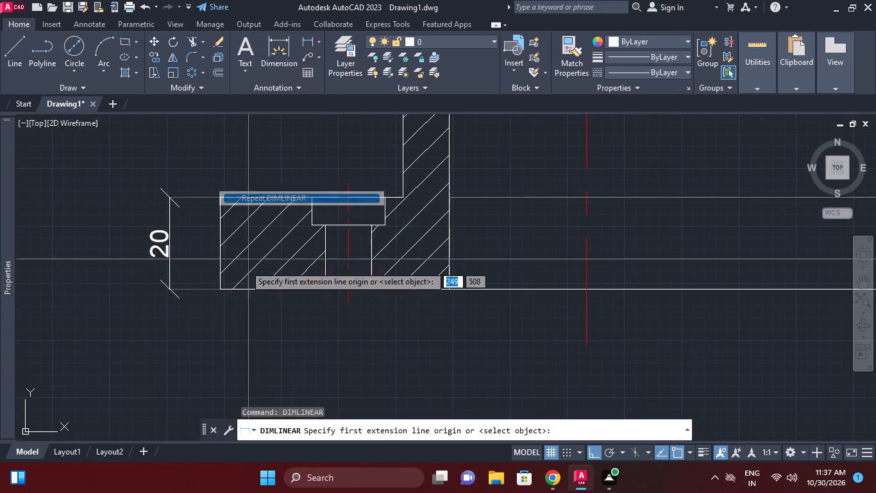
click(221, 289)
scroll(287, 234, down, 3)
middle_drag(287, 238, 292, 267)
scroll(323, 148, up, 2)
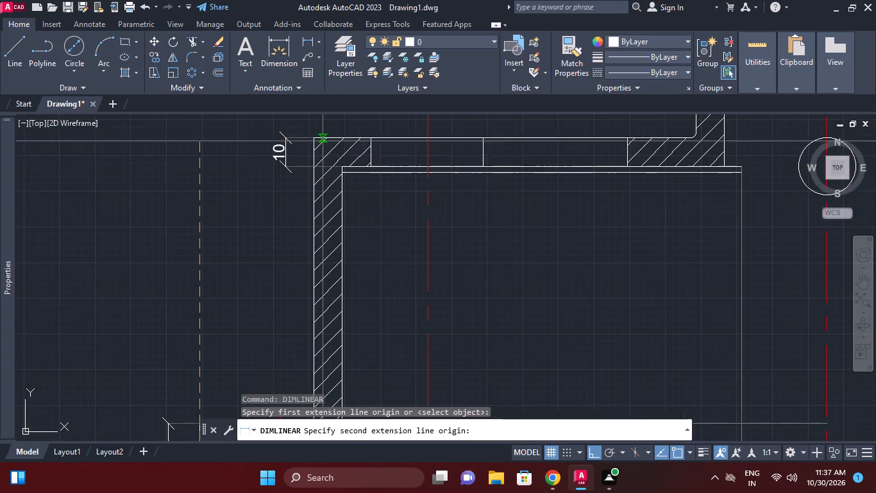
click(312, 139)
scroll(257, 182, down, 1)
middle_drag(257, 182, 278, 116)
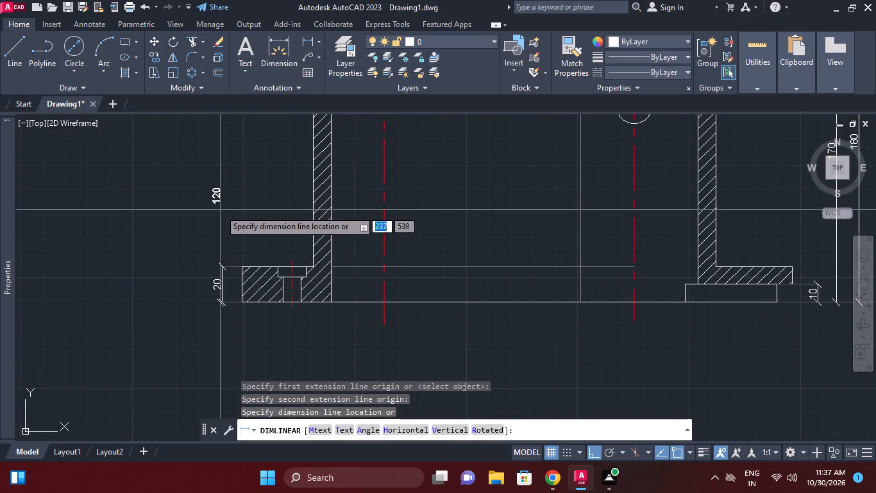
click(196, 207)
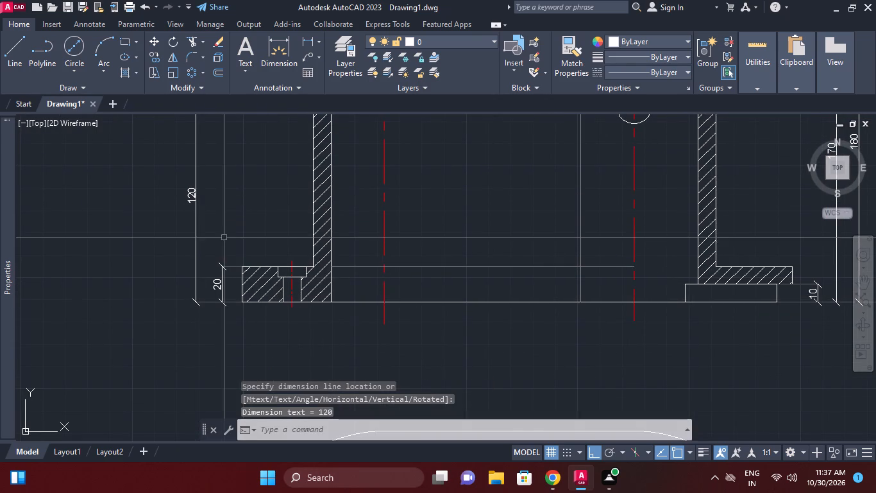
Add a radius dimension to the fillet where the lower step's top meets the tall section's outer wall.
middle_drag(224, 237, 173, 241)
scroll(171, 228, down, 1)
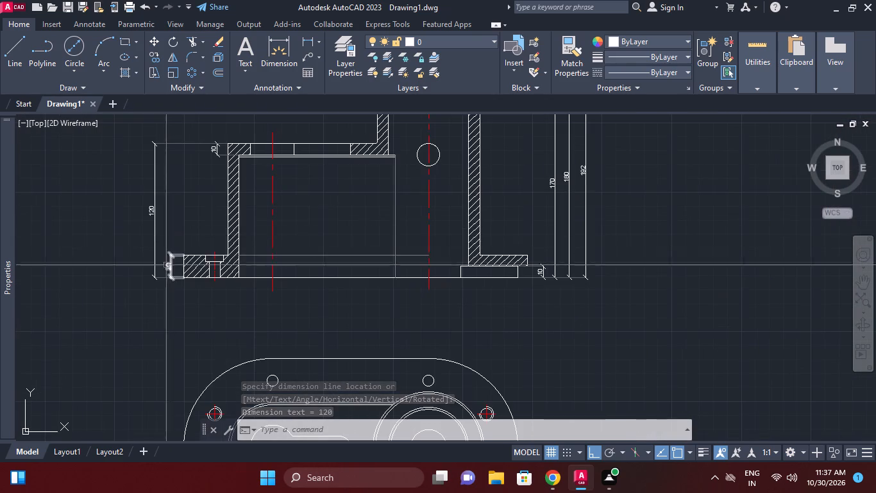
click(320, 35)
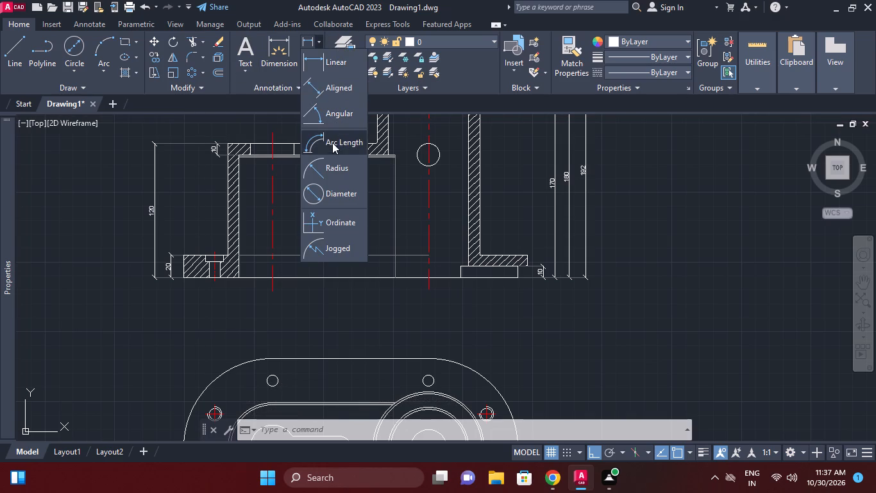
click(336, 164)
middle_drag(380, 174, 381, 246)
scroll(387, 198, up, 2)
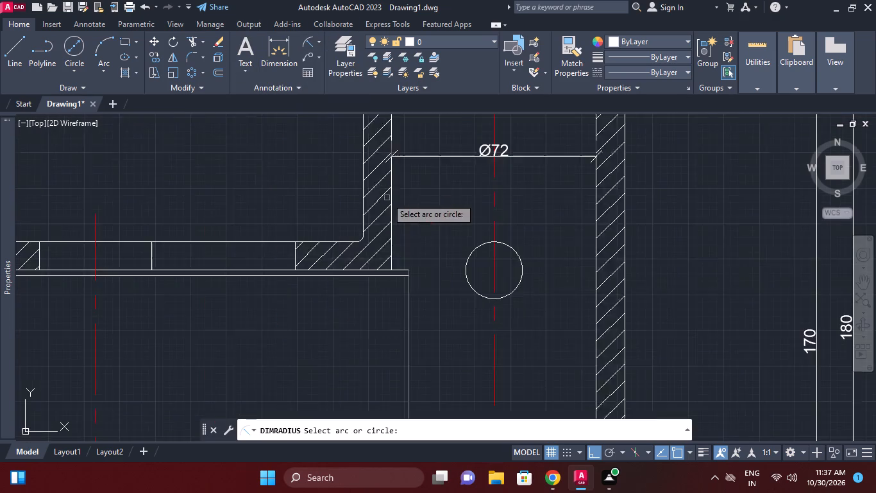
scroll(355, 232, up, 2)
click(369, 250)
click(345, 227)
Add a radius dimension to the left fillet at the base of the top boss, placed up and left of it.
middle_drag(341, 190, 345, 204)
scroll(353, 225, down, 1)
middle_drag(345, 204, 391, 293)
right_click(337, 187)
click(361, 193)
middle_drag(351, 165, 407, 318)
scroll(407, 322, down, 1)
scroll(441, 243, up, 2)
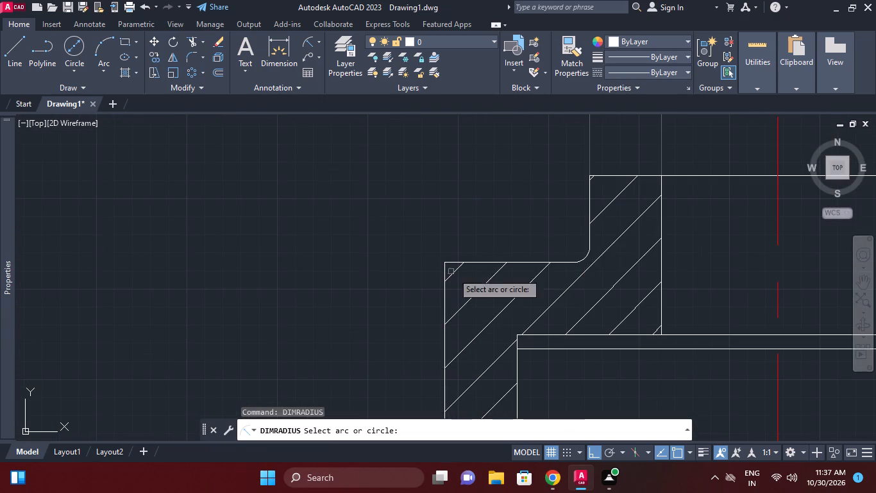
click(578, 260)
click(549, 234)
Add a diameter dimension to the small circle in the tall section, placing its text just above and right of it.
scroll(531, 189, down, 1)
middle_drag(531, 189, 516, 192)
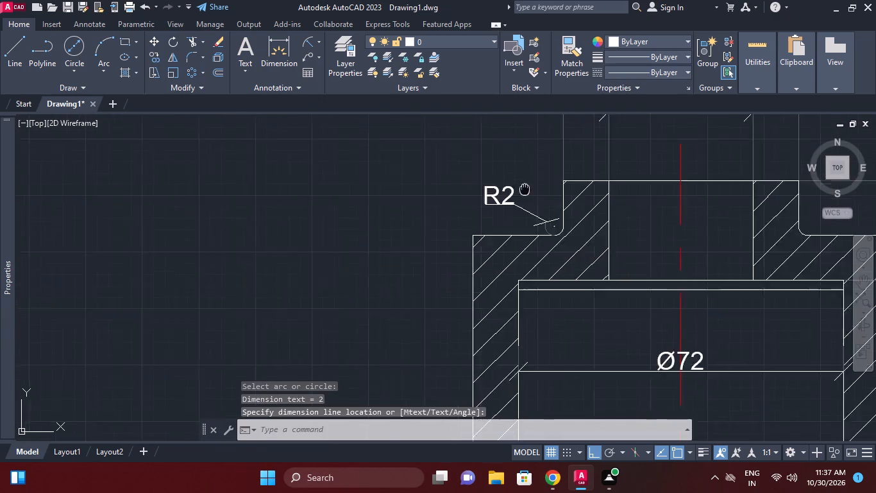
middle_drag(516, 192, 378, 189)
scroll(366, 186, down, 1)
middle_drag(330, 182, 294, 177)
middle_drag(352, 205, 302, 212)
scroll(408, 255, down, 1)
middle_drag(407, 254, 392, 169)
click(320, 40)
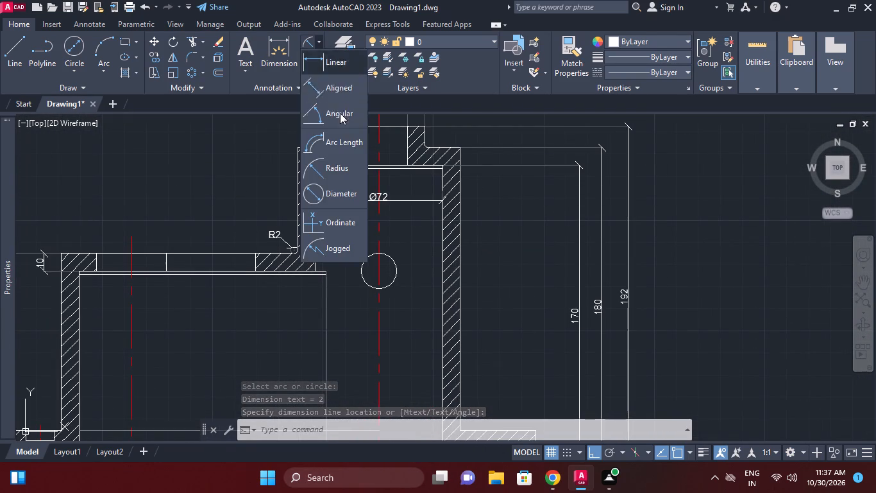
click(346, 190)
scroll(455, 220, down, 1)
middle_drag(455, 220, 409, 196)
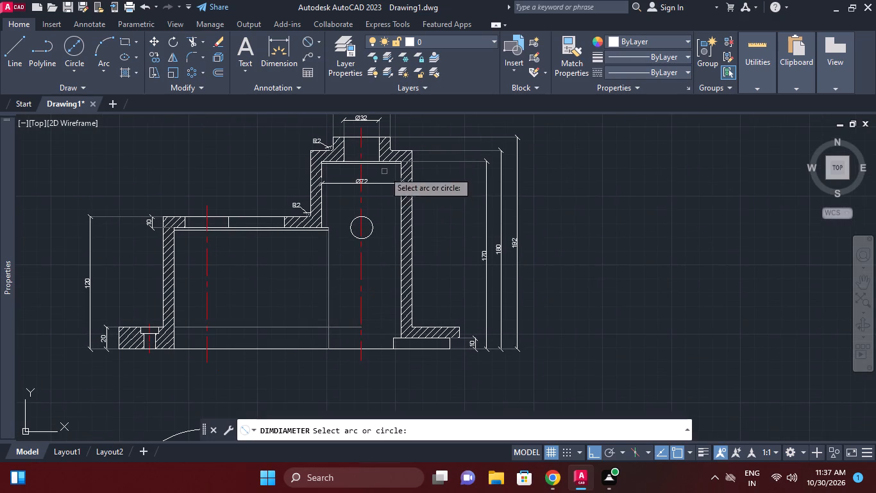
scroll(368, 209, up, 1)
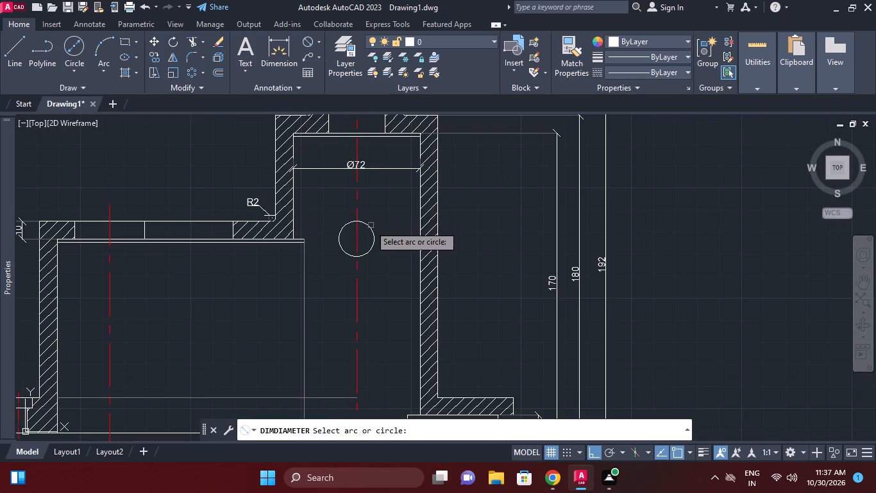
click(368, 227)
click(375, 212)
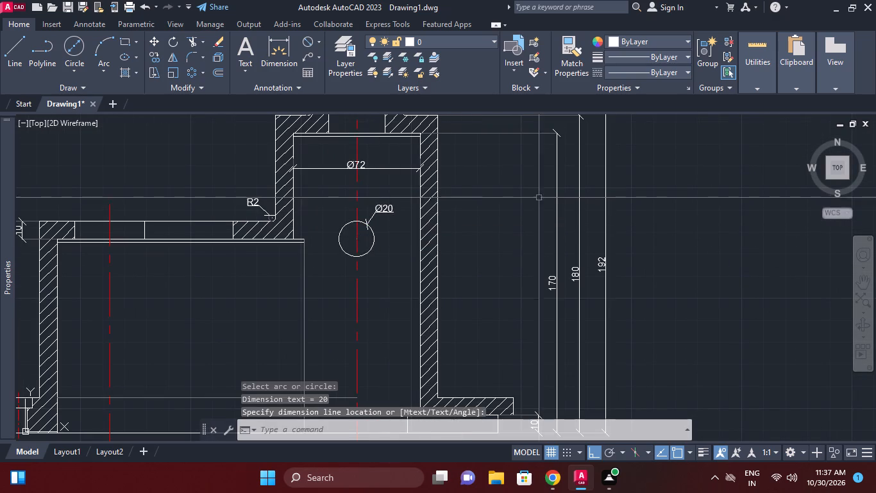
Dimension the width of the counterbore in the left base flange with a horizontal linear dimension placed above it.
middle_drag(553, 200, 539, 191)
scroll(550, 198, down, 1)
middle_drag(637, 248, 571, 255)
scroll(637, 248, down, 1)
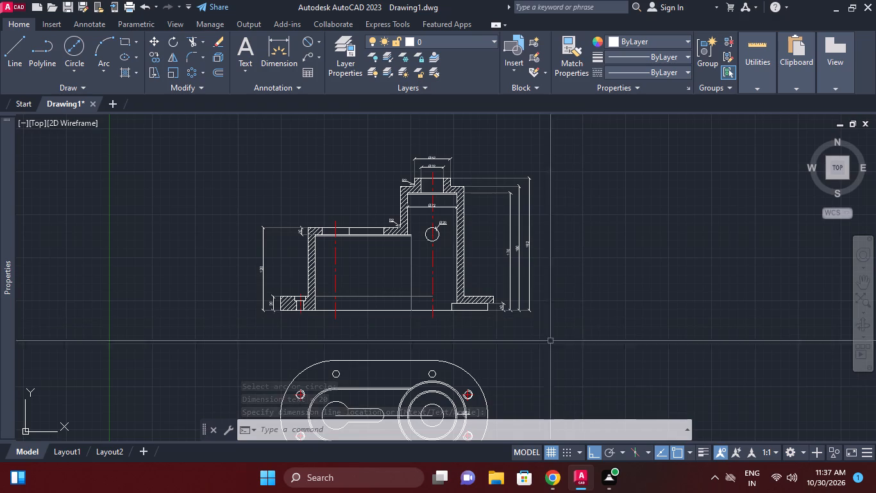
middle_drag(296, 327, 319, 238)
scroll(319, 239, up, 2)
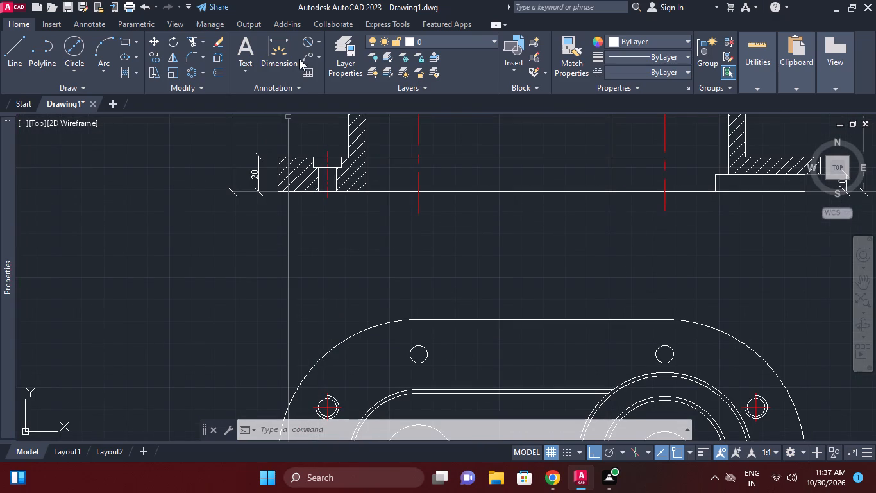
click(316, 44)
click(316, 58)
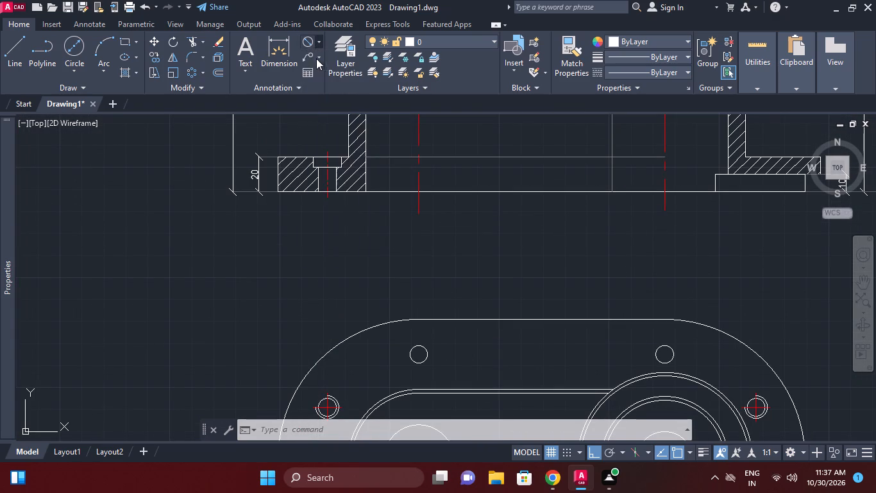
scroll(333, 135, up, 2)
click(282, 189)
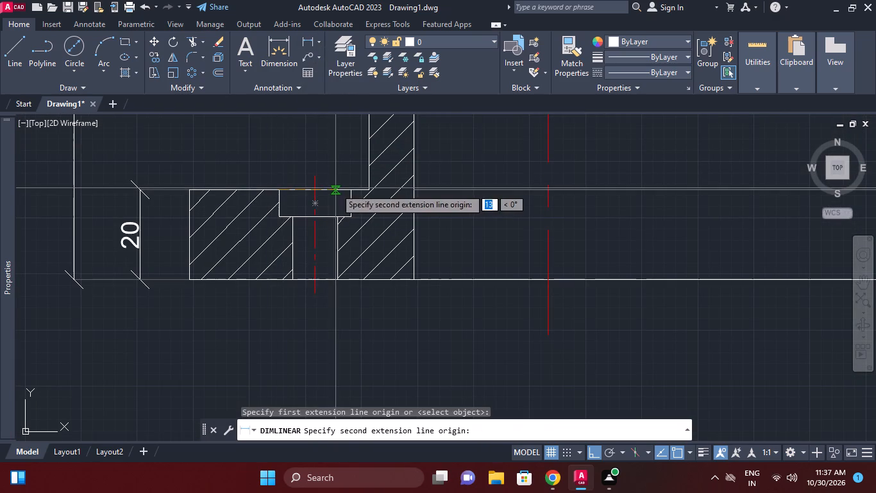
click(348, 188)
click(330, 144)
Dimension the counterbore's depth with a vertical linear dimension placed between the flange end and the flange thickness dimension.
right_click(312, 168)
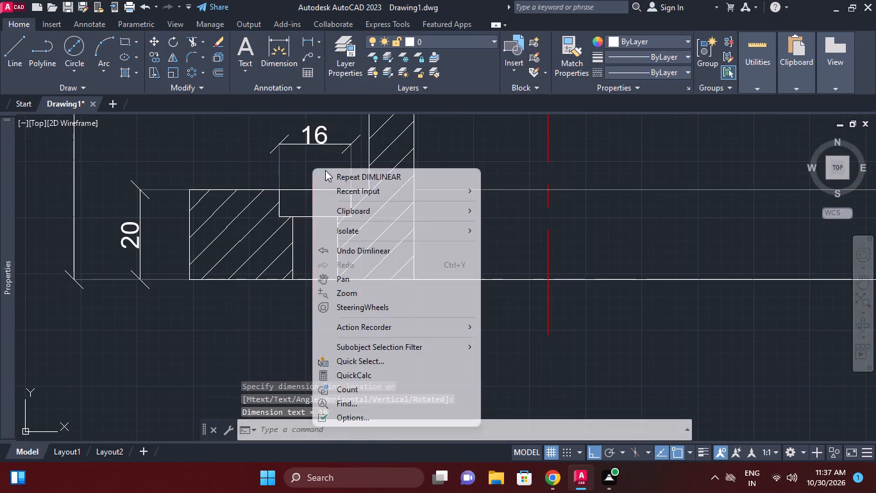
click(331, 171)
click(280, 214)
click(279, 188)
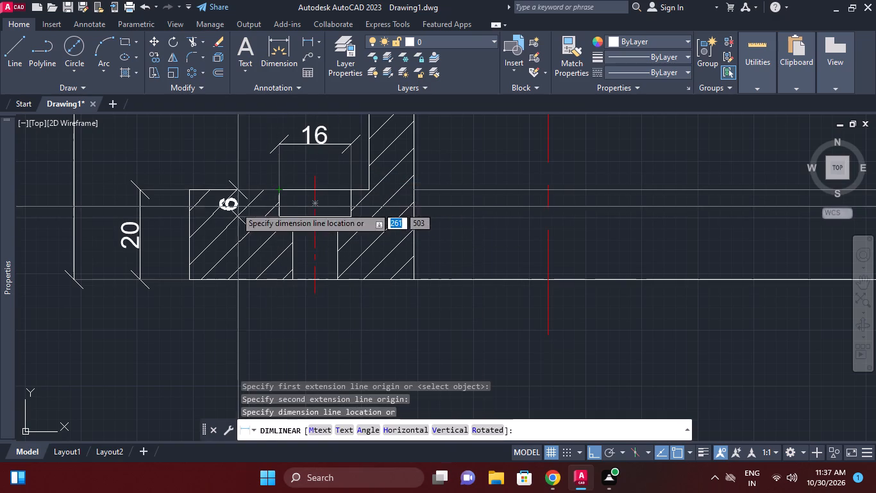
click(170, 212)
Add a diameter symbol before the counterbore width dimension's text and finish text editing.
middle_drag(278, 170, 285, 198)
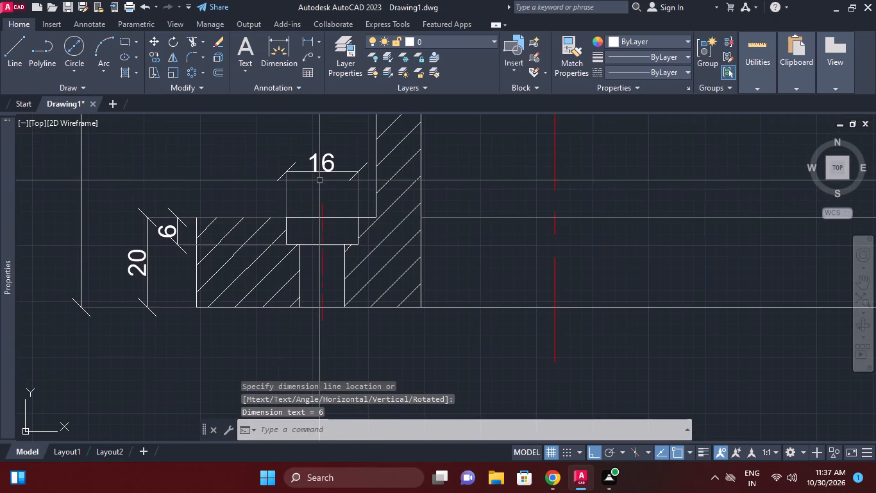
double_click(323, 173)
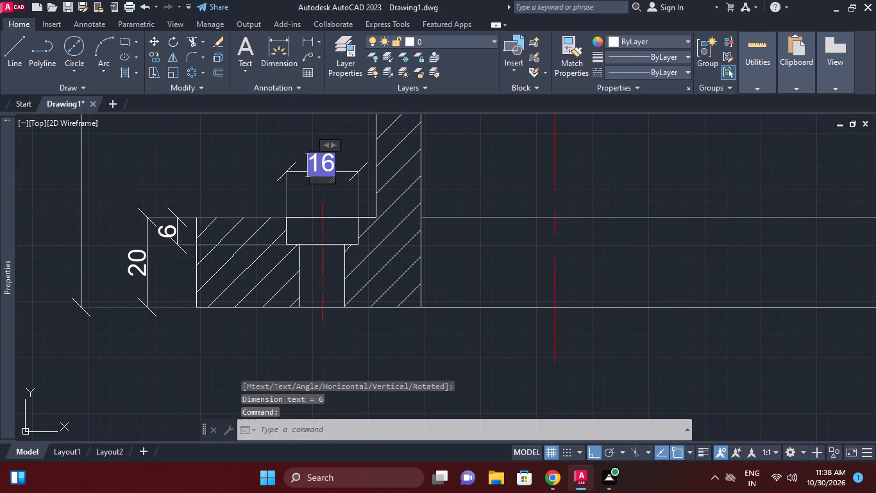
click(641, 65)
click(661, 118)
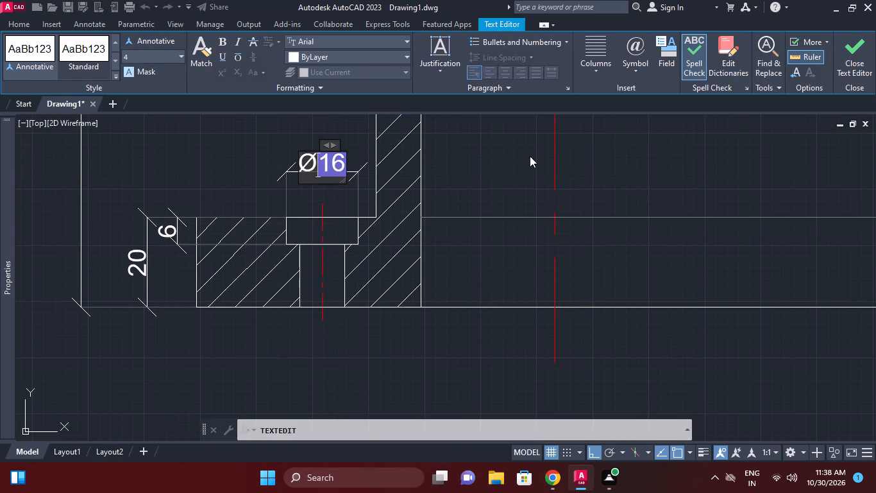
click(530, 156)
right_click(520, 157)
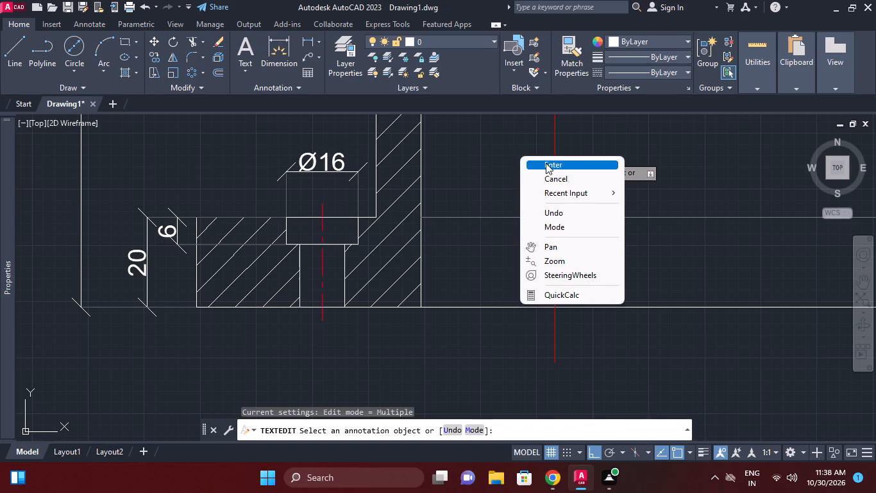
click(546, 163)
Dimension the width of the through hole below the counterbore with a horizontal linear dimension placed beneath the base.
middle_drag(504, 166, 524, 130)
scroll(504, 166, down, 1)
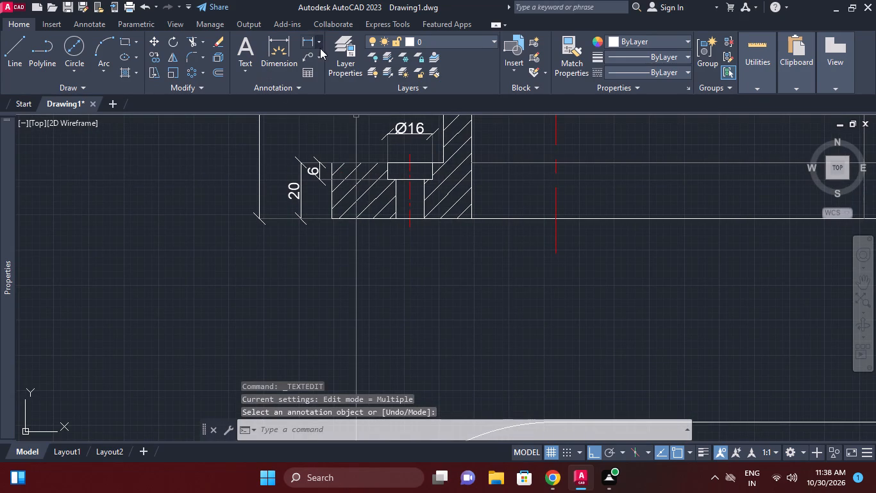
click(307, 40)
scroll(409, 213, up, 2)
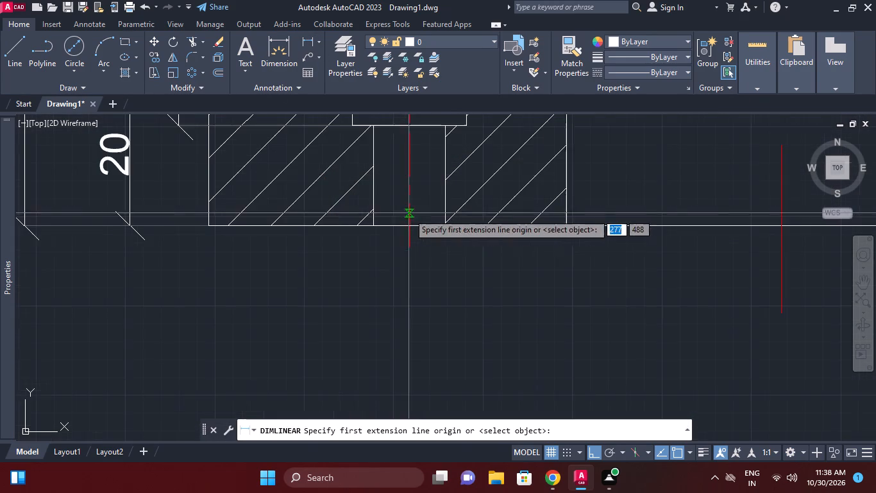
click(373, 227)
click(446, 225)
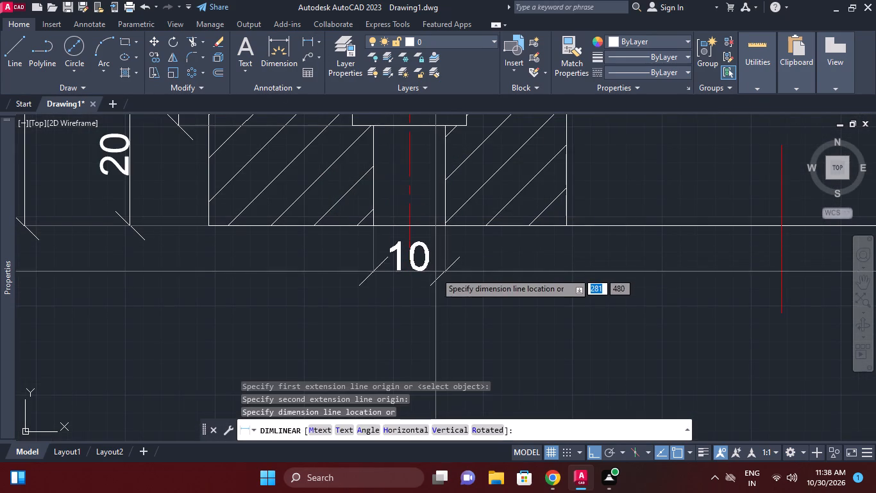
click(425, 306)
Add a diameter symbol before the through hole's width dimension text and finish text editing.
scroll(441, 282, down, 2)
scroll(451, 282, up, 1)
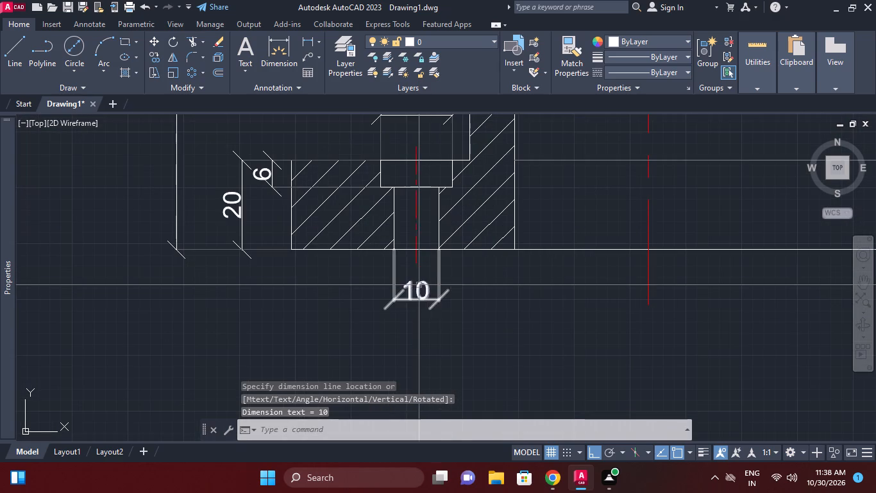
double_click(419, 285)
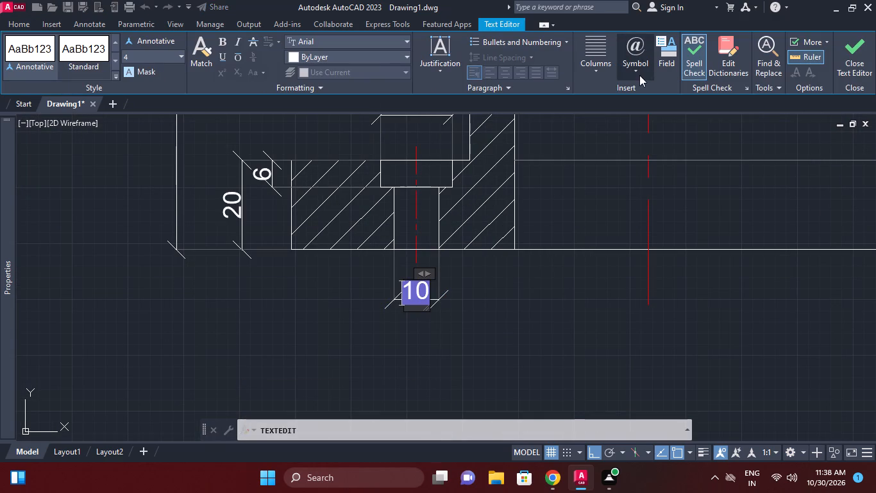
click(639, 75)
click(657, 125)
drag(631, 264, 611, 283)
scroll(573, 293, down, 1)
middle_drag(573, 295, 571, 304)
right_click(612, 234)
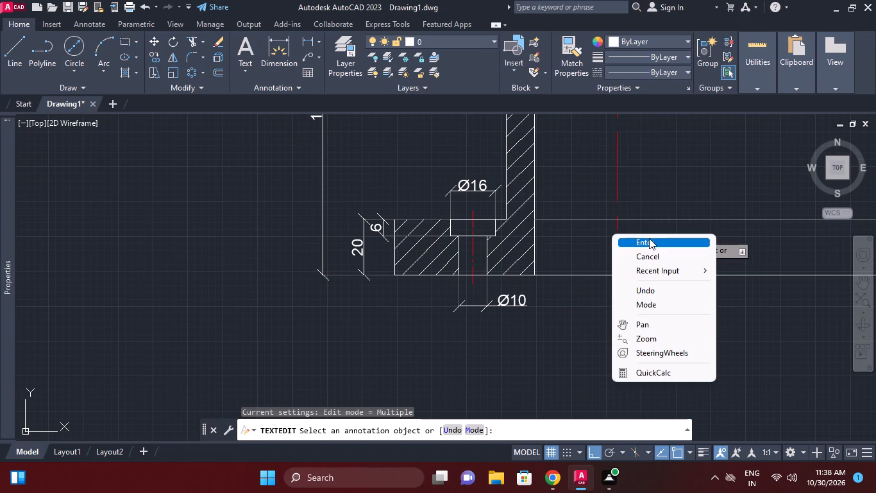
click(649, 238)
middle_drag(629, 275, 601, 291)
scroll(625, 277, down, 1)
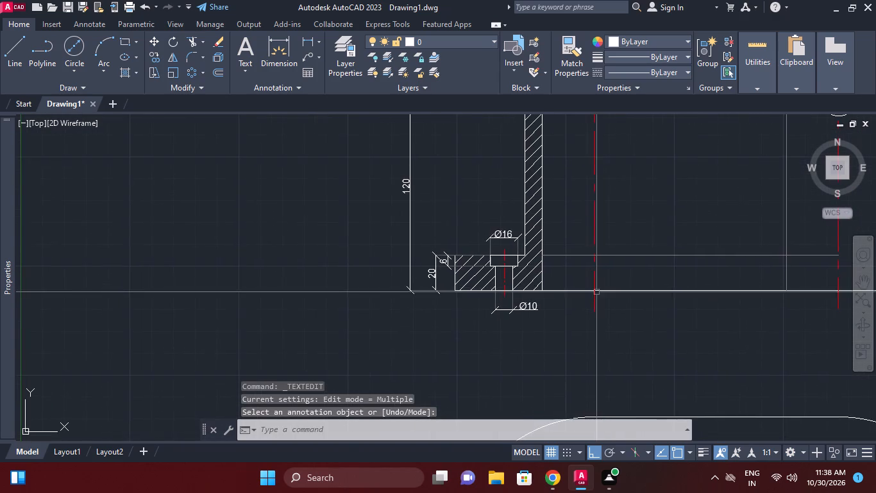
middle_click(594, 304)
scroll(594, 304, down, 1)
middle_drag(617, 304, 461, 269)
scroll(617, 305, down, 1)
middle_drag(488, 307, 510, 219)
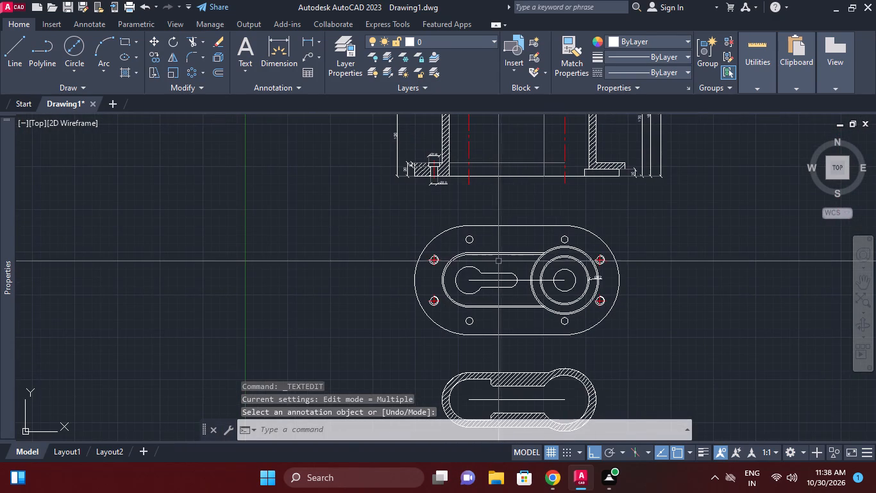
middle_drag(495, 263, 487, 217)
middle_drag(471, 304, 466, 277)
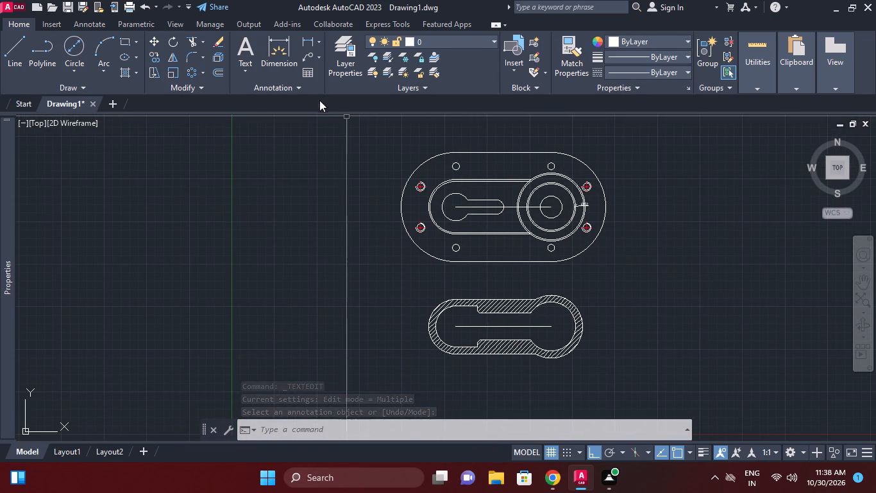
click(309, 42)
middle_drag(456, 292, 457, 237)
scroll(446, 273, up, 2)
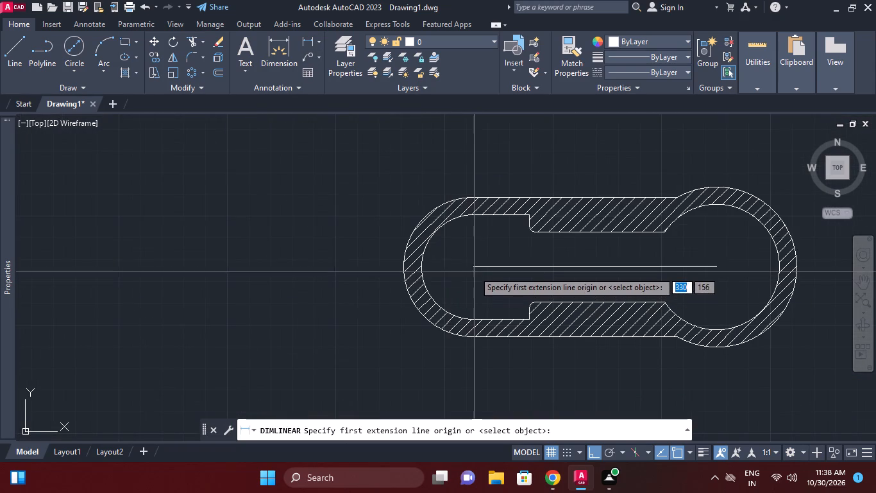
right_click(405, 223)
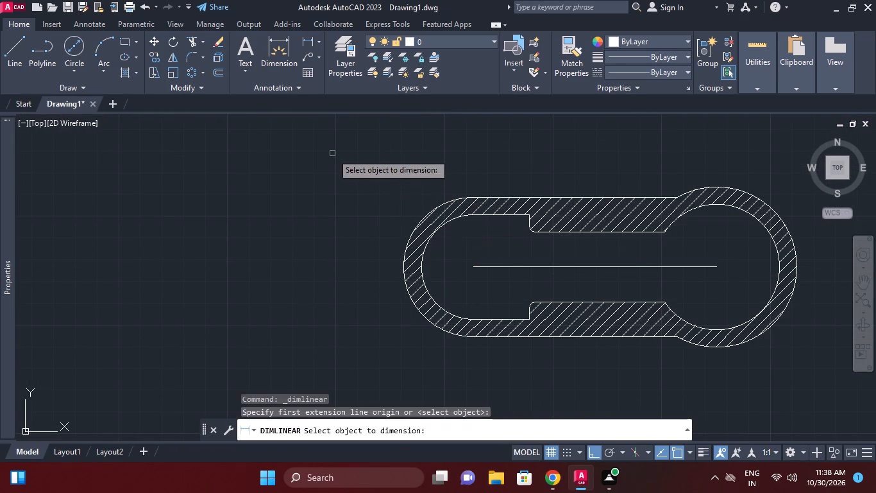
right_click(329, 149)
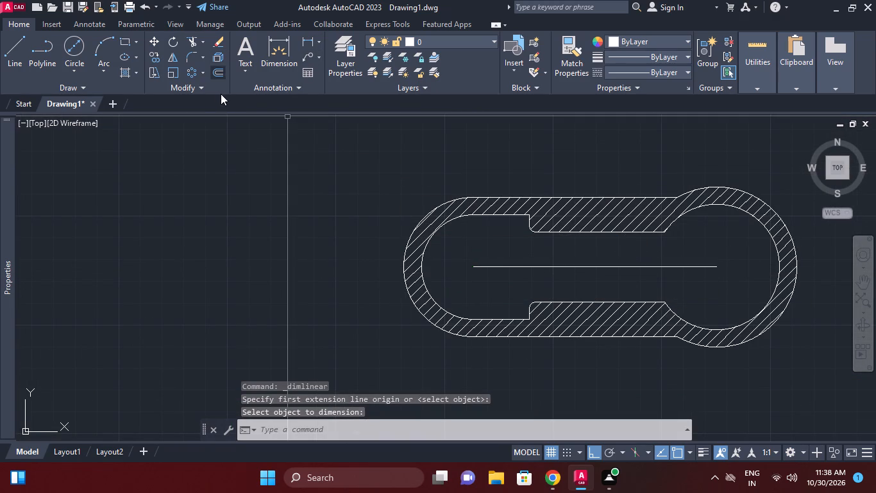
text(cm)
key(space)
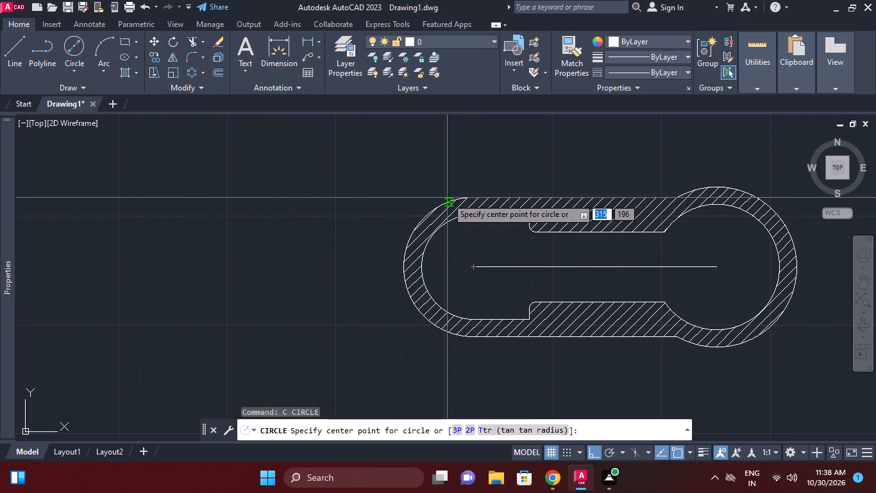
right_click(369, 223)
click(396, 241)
Add center marks to the outer left and outer right end arcs of the lower section view.
text(cm)
key(space)
scroll(405, 207, up, 1)
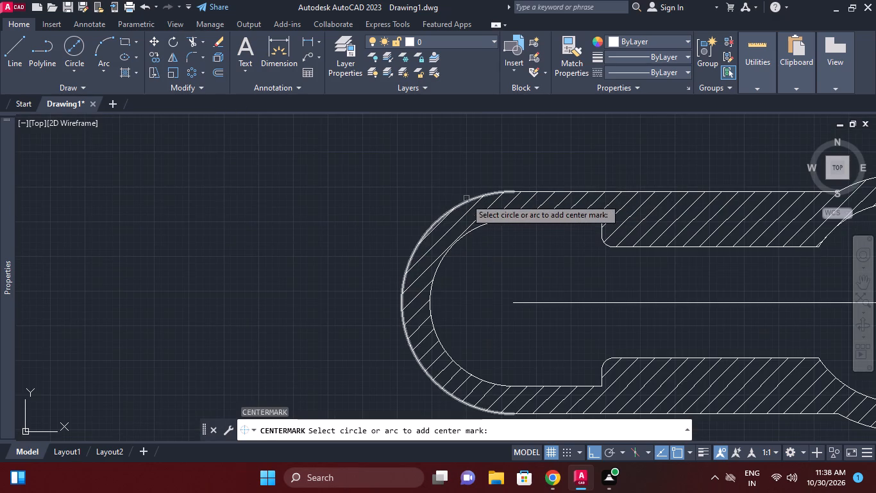
click(465, 203)
middle_drag(445, 169, 296, 153)
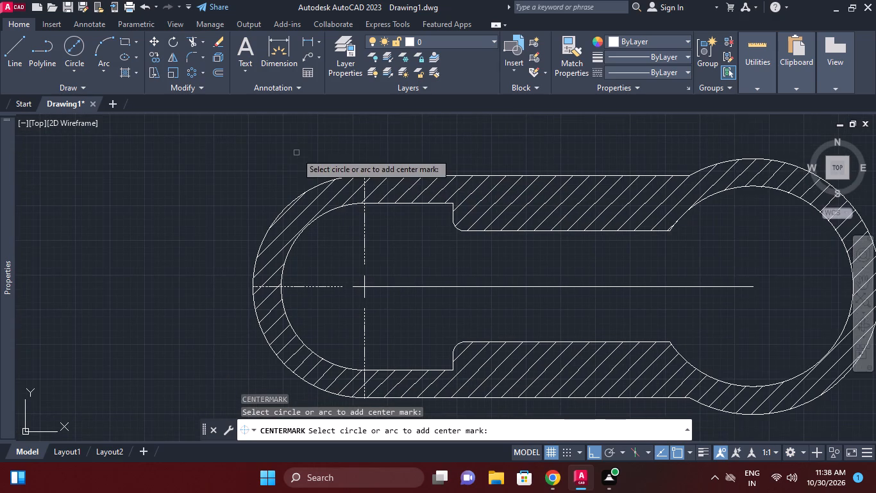
scroll(394, 196, down, 1)
middle_drag(374, 196, 254, 182)
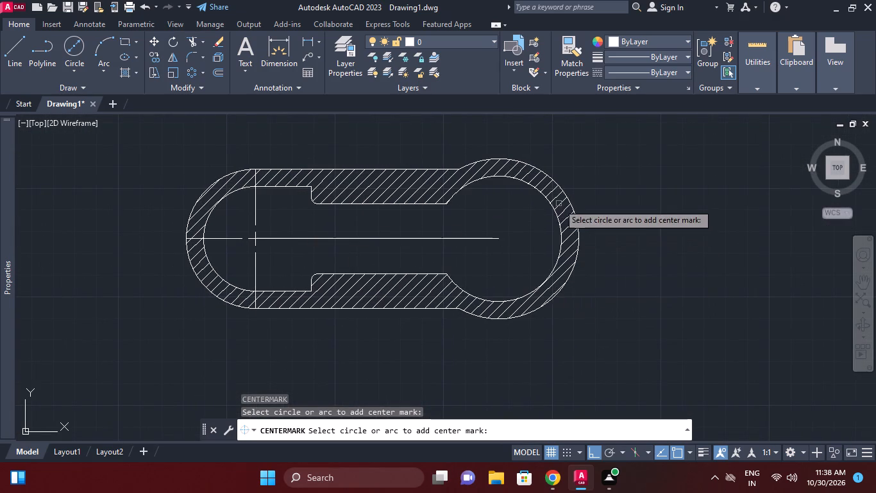
click(564, 189)
right_click(590, 175)
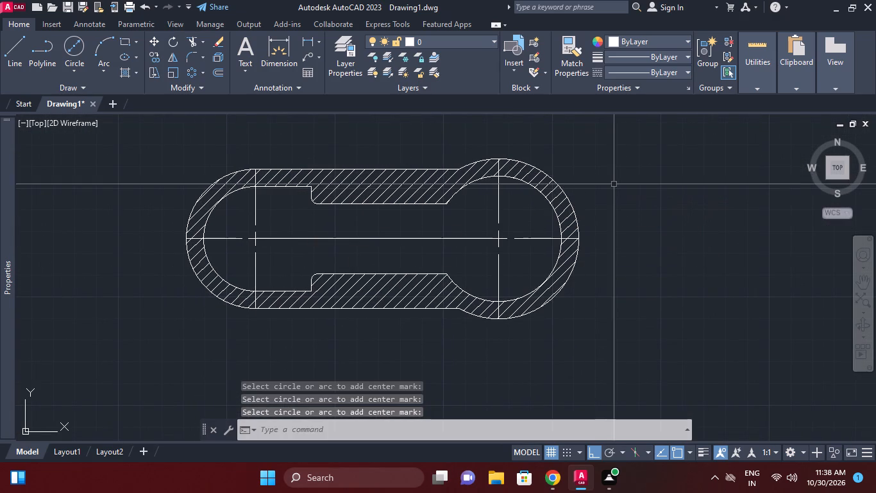
Change the color of the lower section view's right center mark to Red.
scroll(575, 193, down, 1)
click(482, 221)
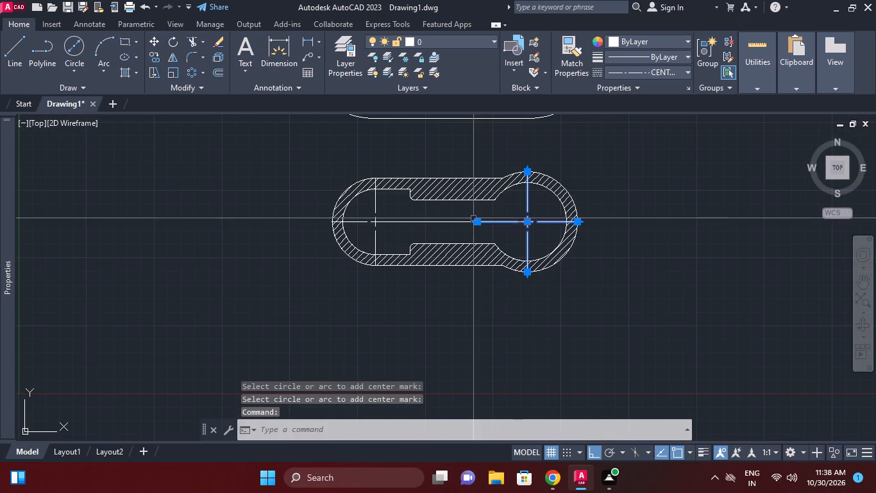
click(652, 44)
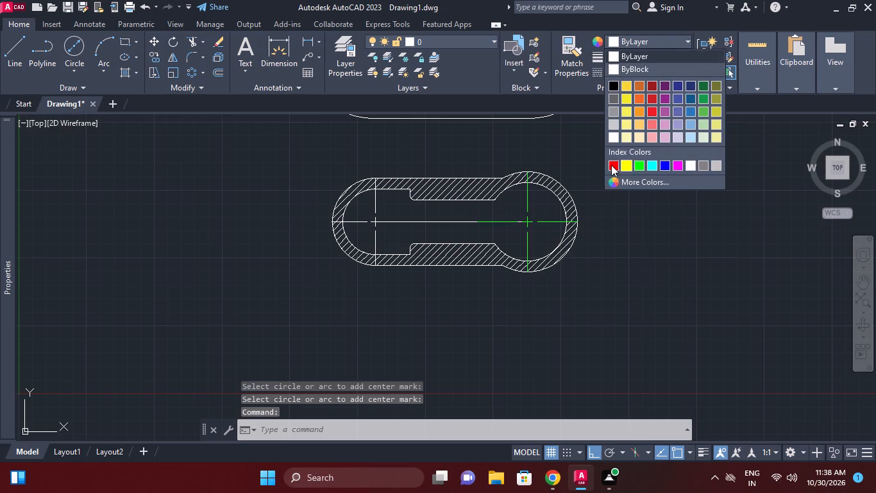
click(611, 165)
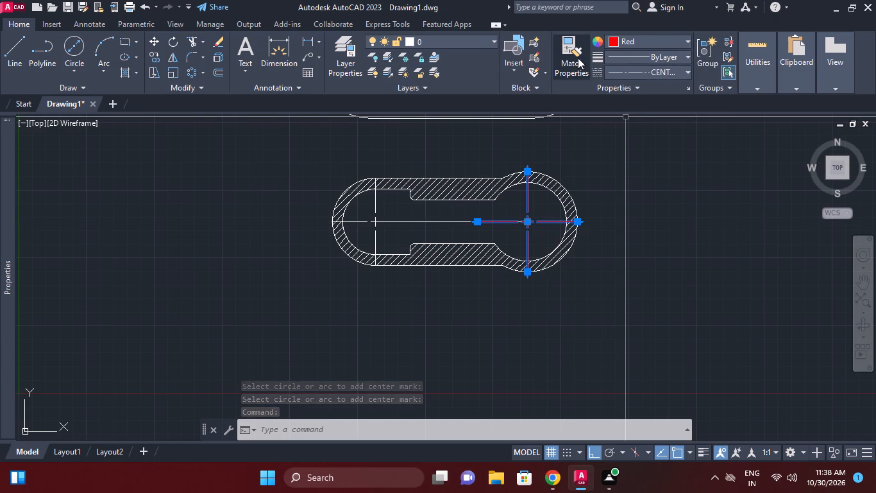
Match the red center mark's properties onto the horizontal centerline and the left center mark of the lower section view.
click(578, 58)
click(426, 222)
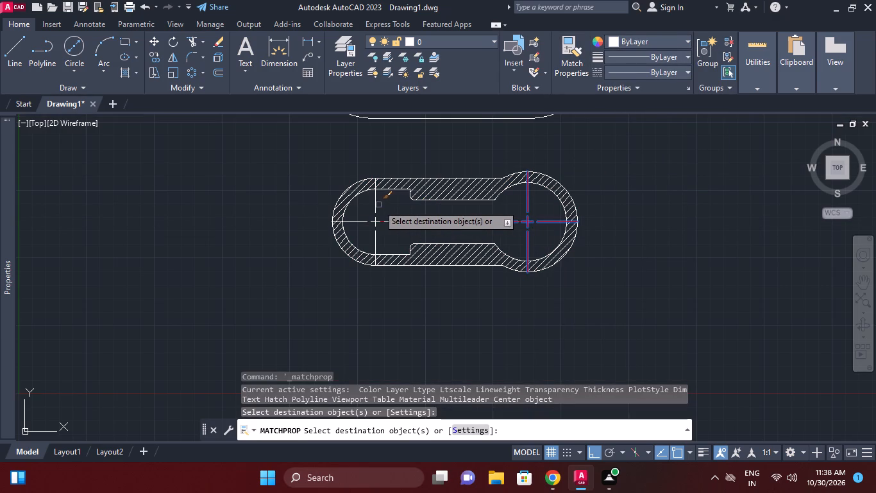
click(375, 201)
right_click(407, 215)
click(419, 219)
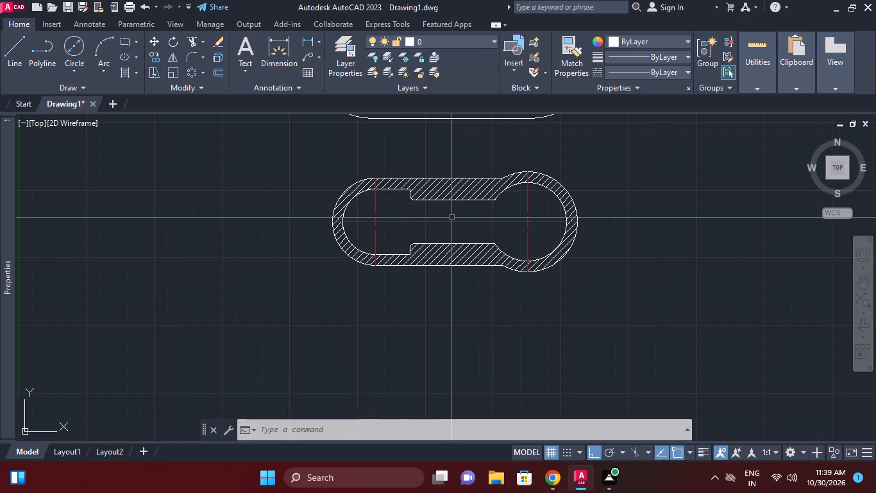
Dimension the radius of the lower section's inner left arc, placing the text outside the outline at its lower left.
click(318, 37)
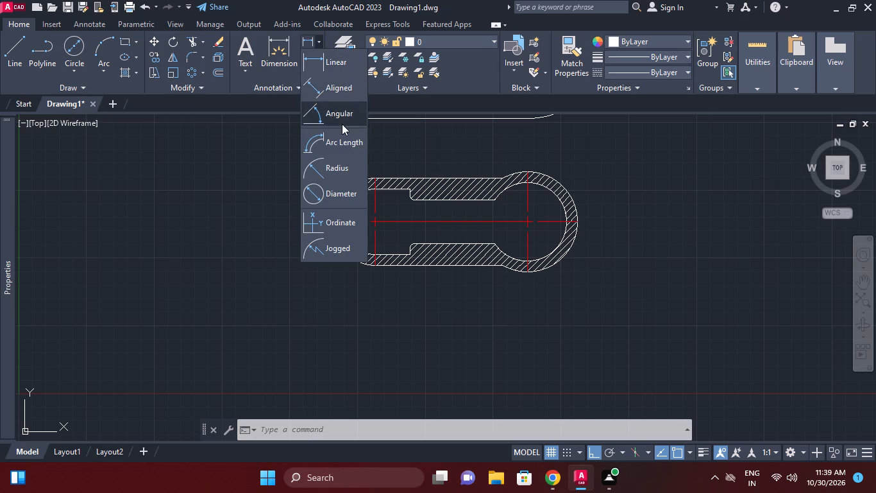
click(344, 164)
scroll(349, 238, up, 1)
click(347, 241)
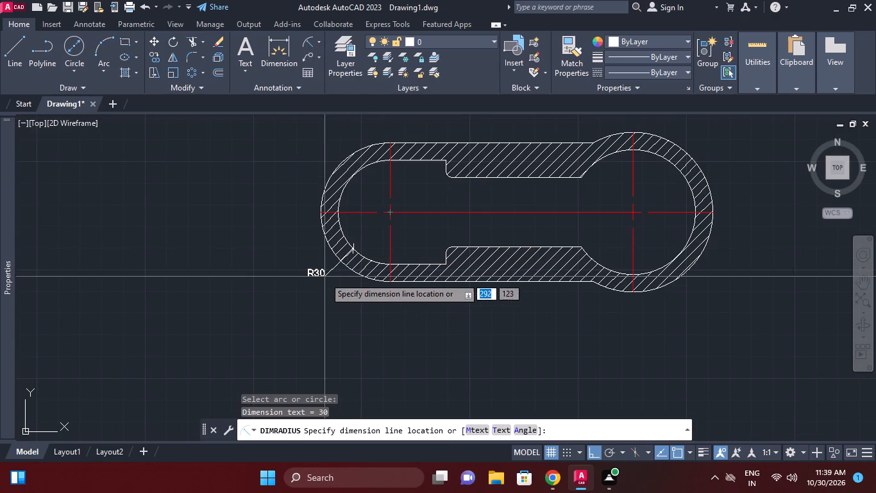
click(323, 283)
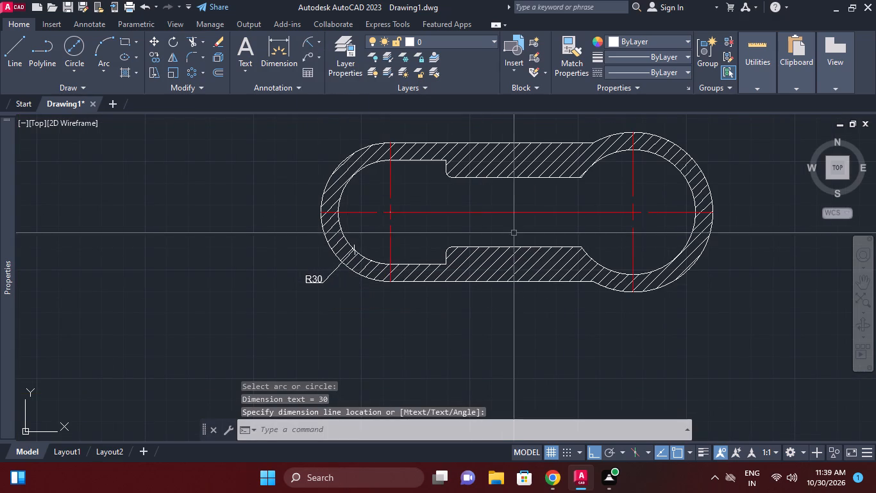
Dimension the radius of the small fillet at the lower cavity step, placing the text inside the cavity.
middle_drag(511, 231, 440, 200)
right_click(477, 200)
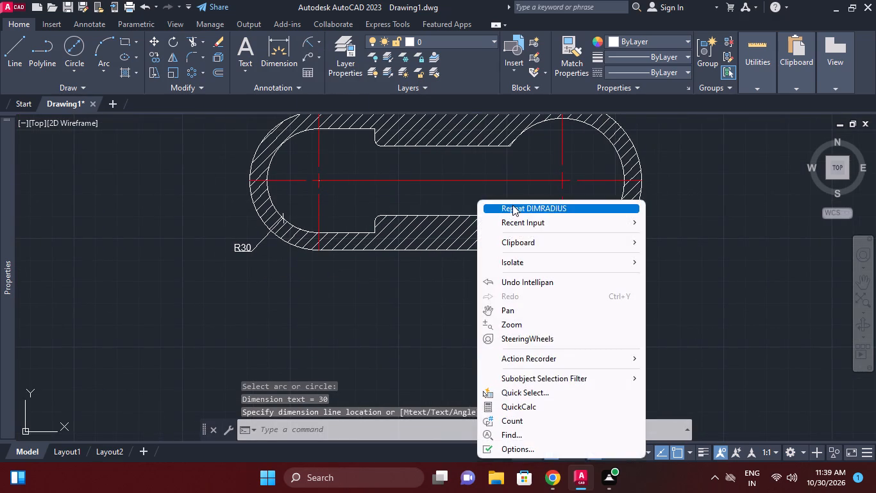
click(512, 205)
scroll(420, 208, up, 1)
click(350, 221)
click(341, 216)
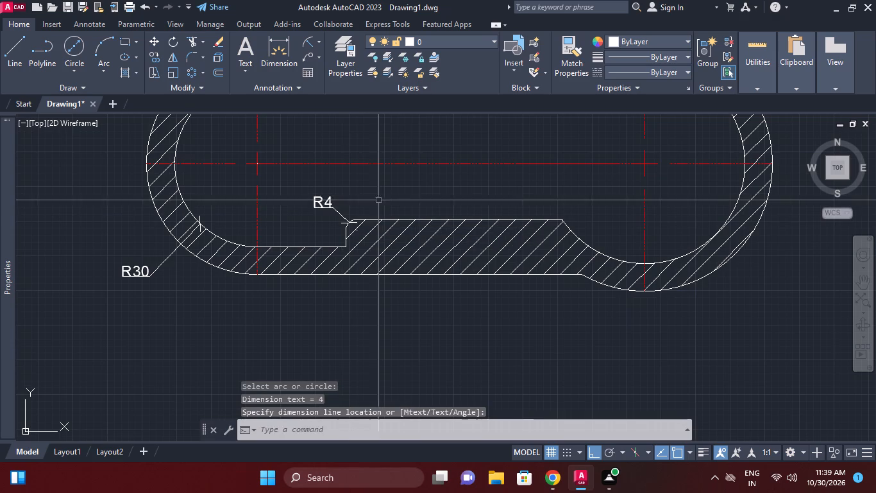
Dimension the horizontal distance from the left arc's center to the cavity step, placed above the lower section view.
middle_drag(387, 196, 382, 230)
middle_drag(416, 215, 411, 233)
right_click(428, 180)
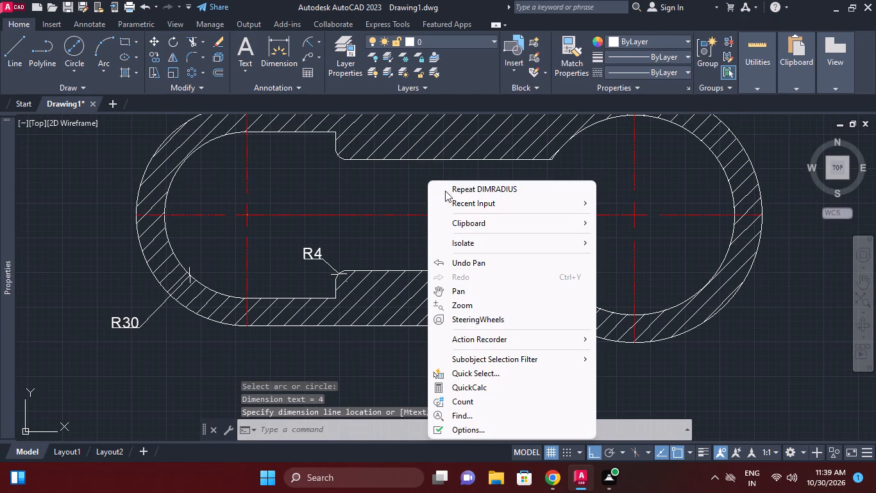
click(461, 200)
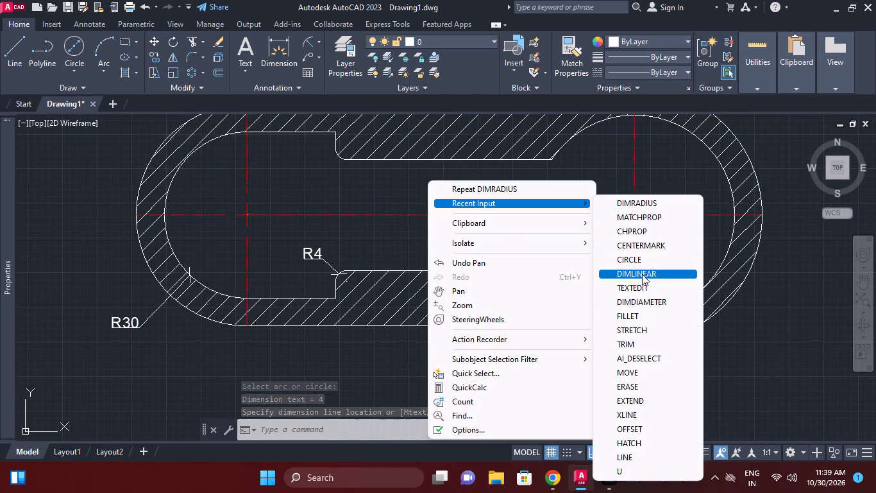
click(642, 275)
middle_drag(391, 223, 403, 292)
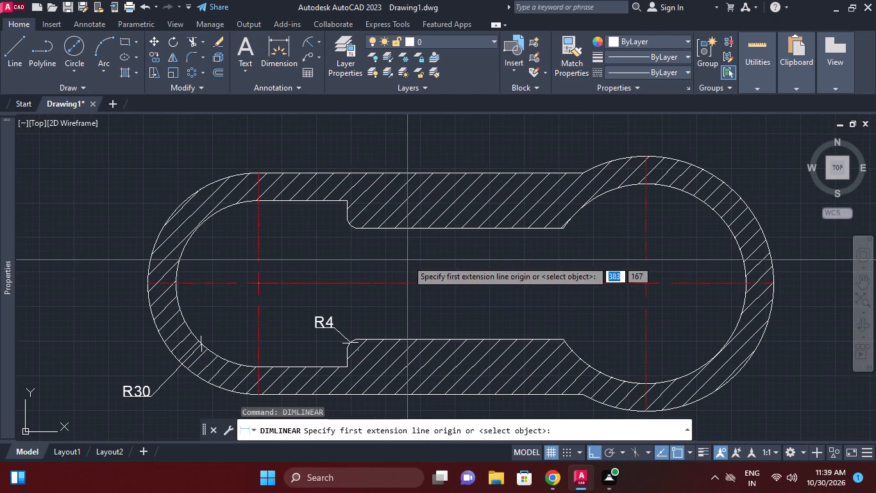
middle_drag(407, 260, 406, 307)
click(258, 221)
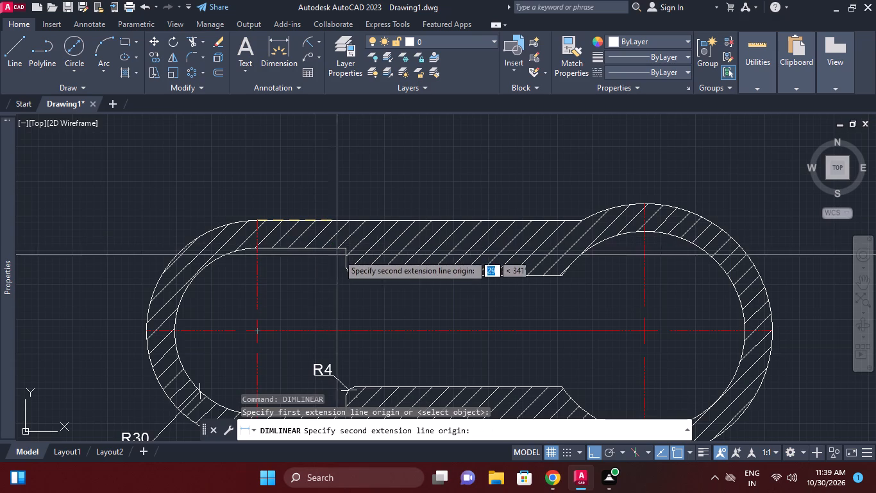
click(348, 249)
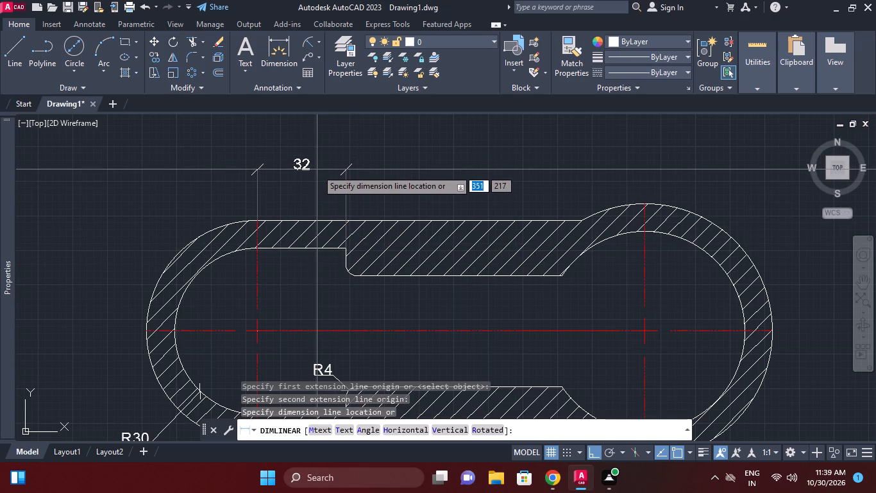
click(319, 173)
Dimension the height of the narrow channel between its upper and lower edges with a vertical linear dimension inside it.
right_click(364, 168)
click(390, 170)
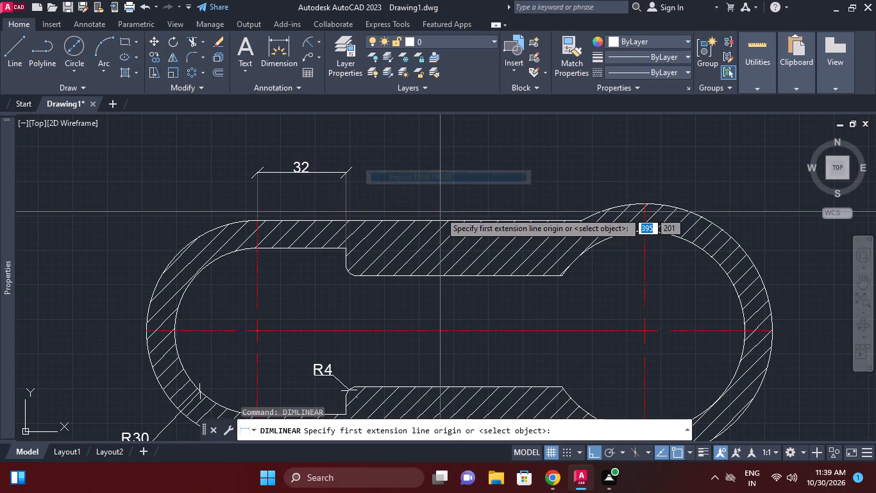
middle_drag(437, 210, 409, 188)
middle_drag(427, 245, 435, 190)
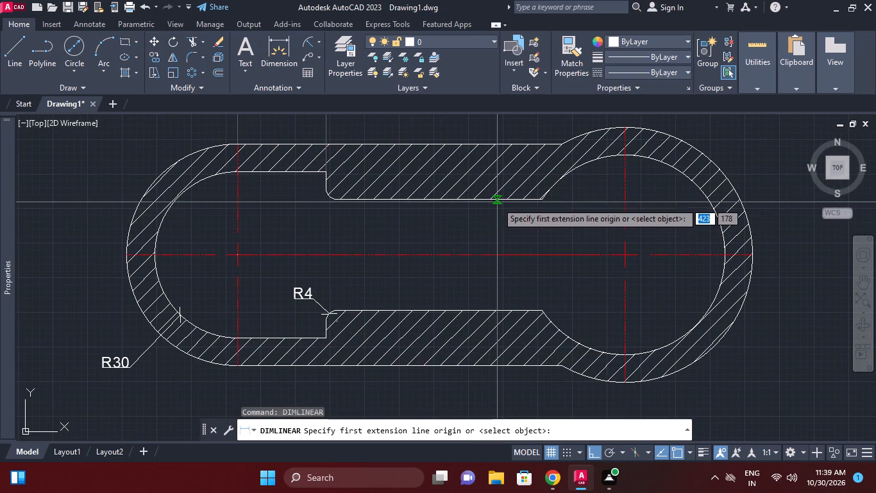
click(497, 202)
click(498, 308)
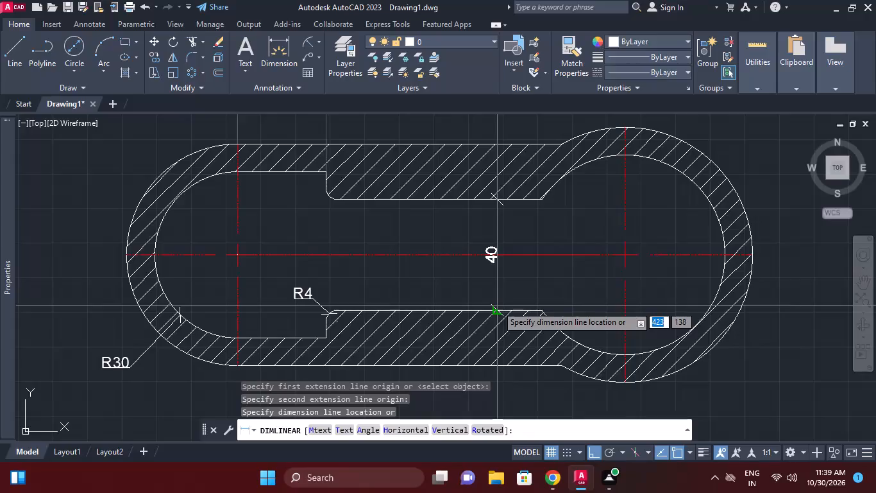
click(497, 306)
Dimension the diameter of the lower section's inner right arc, placing the text inside the round cavity.
middle_drag(545, 229, 482, 217)
scroll(444, 186, down, 1)
click(321, 40)
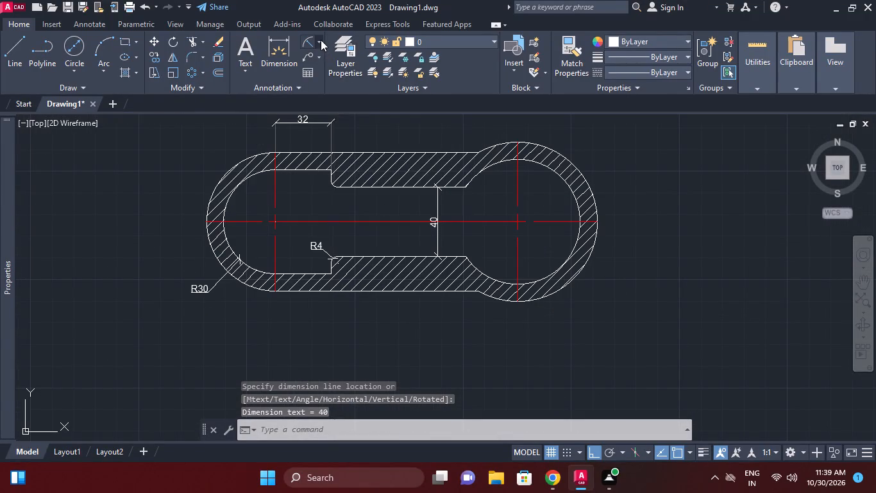
click(346, 187)
middle_drag(459, 187, 326, 153)
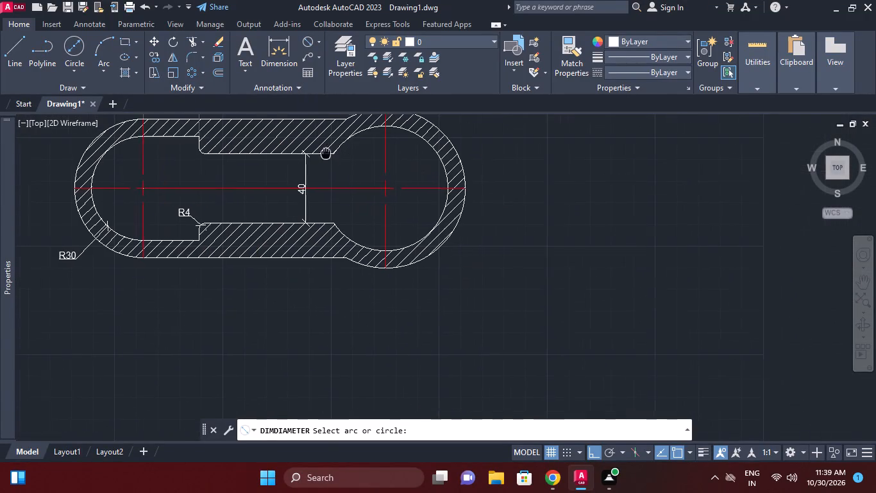
middle_drag(326, 153, 325, 153)
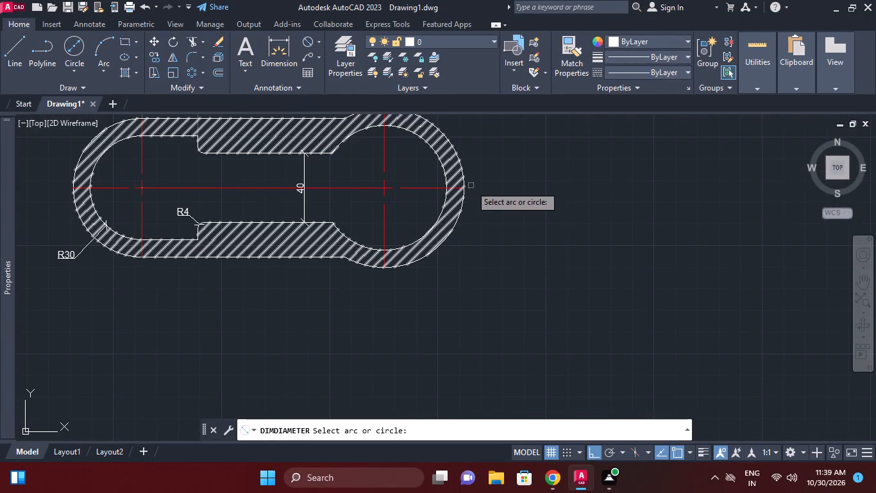
click(434, 151)
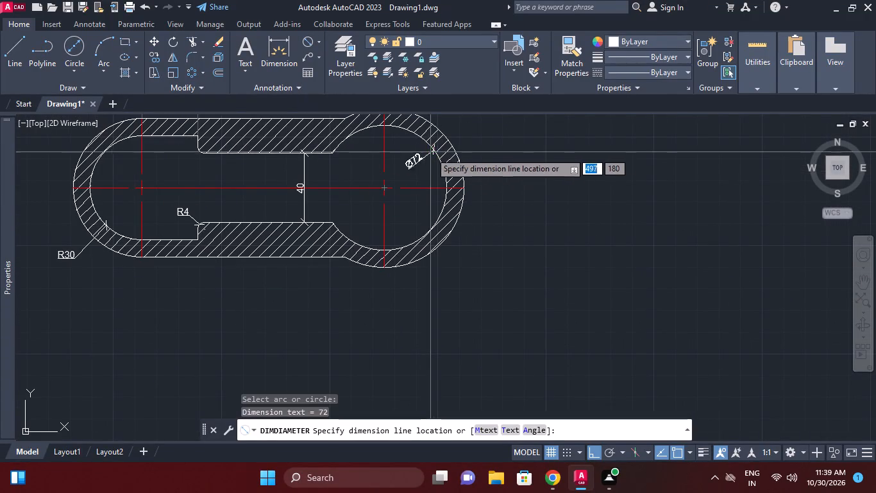
click(427, 165)
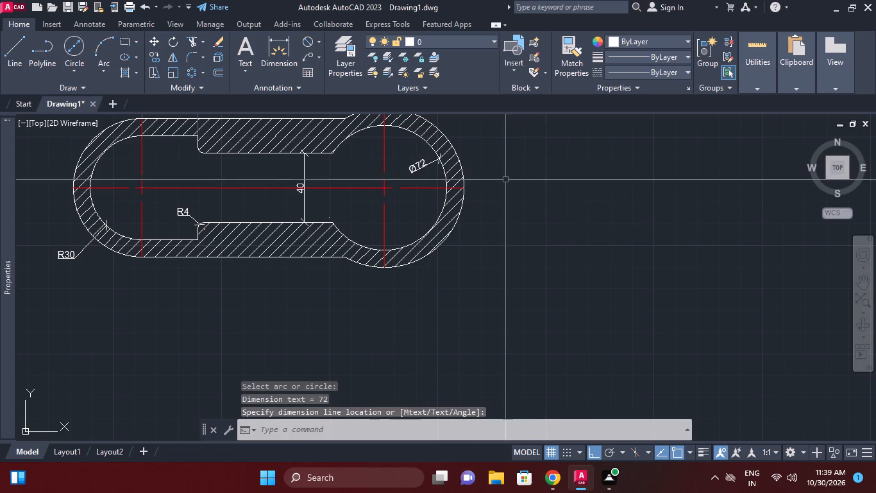
Move the complete lower section view with its dimensions straight down, farther away from the plan view.
scroll(510, 180, down, 1)
middle_drag(510, 180, 511, 187)
scroll(455, 194, down, 1)
middle_drag(455, 194, 455, 232)
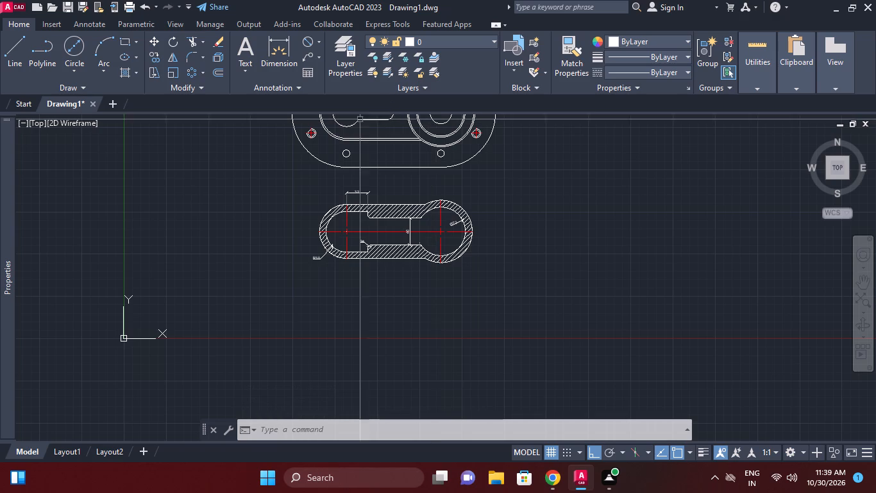
middle_drag(363, 191, 361, 280)
middle_drag(399, 252, 392, 134)
click(255, 157)
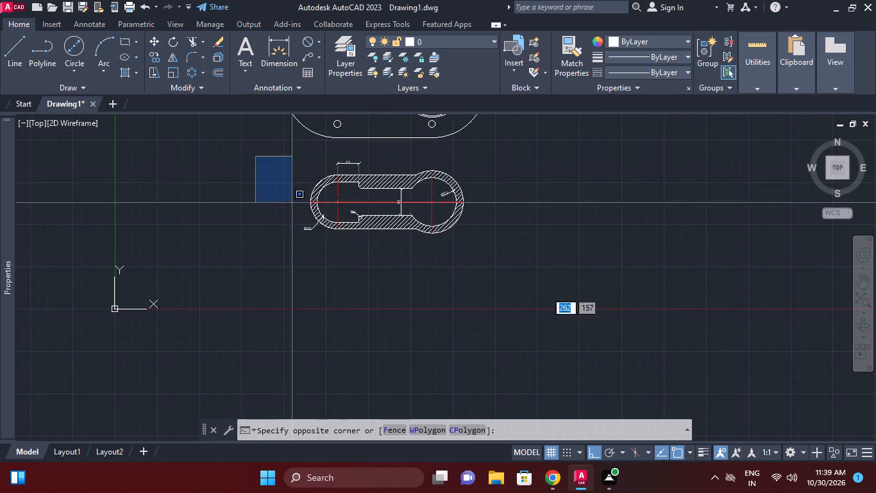
click(537, 327)
scroll(539, 257, down, 1)
middle_drag(541, 275, 549, 349)
right_click(575, 248)
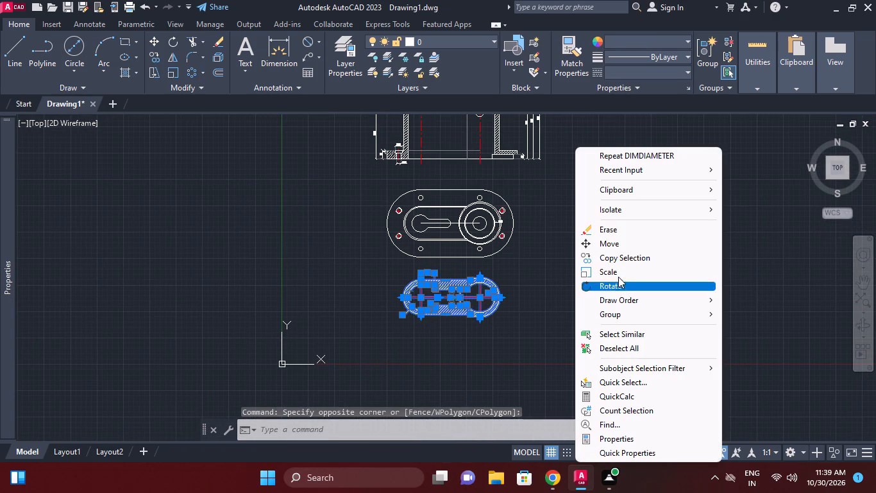
click(613, 244)
click(609, 269)
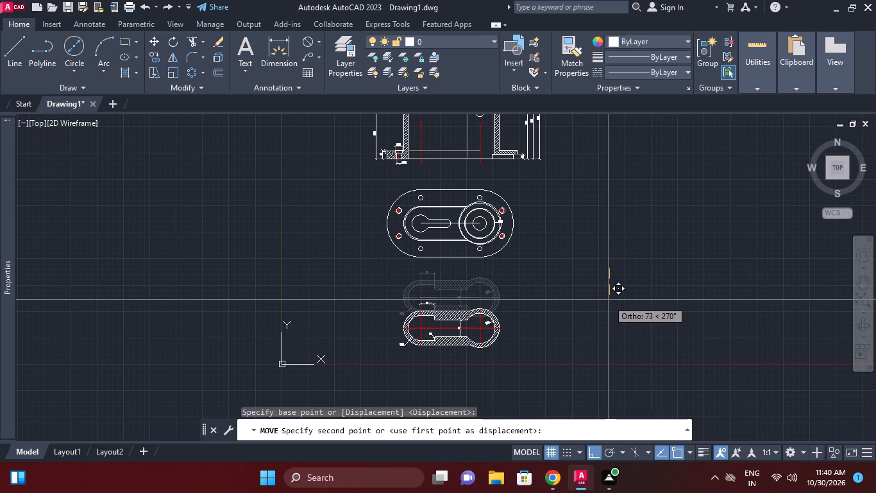
click(606, 289)
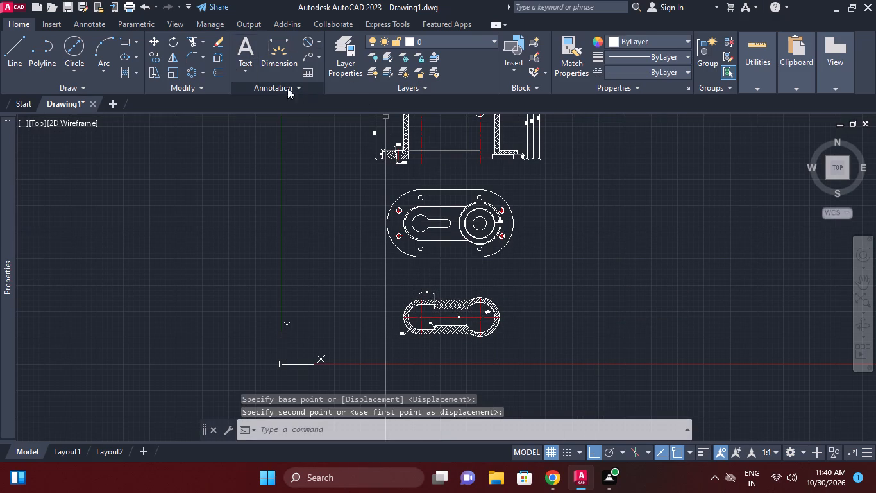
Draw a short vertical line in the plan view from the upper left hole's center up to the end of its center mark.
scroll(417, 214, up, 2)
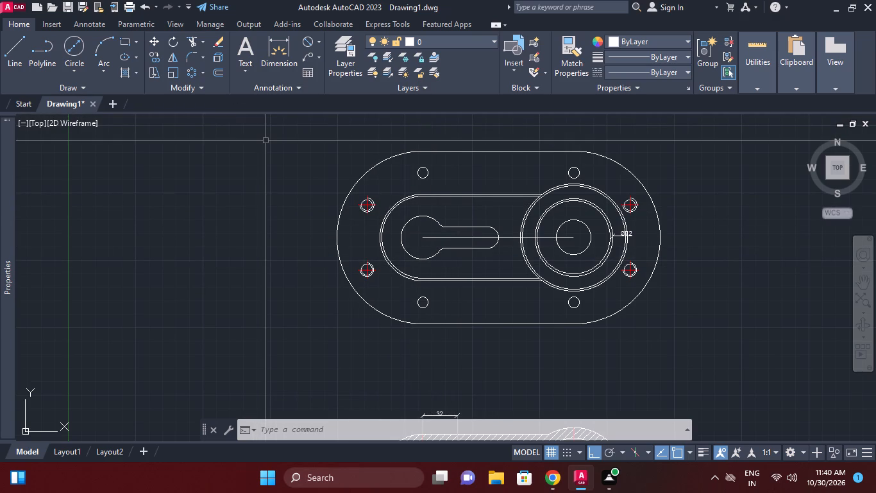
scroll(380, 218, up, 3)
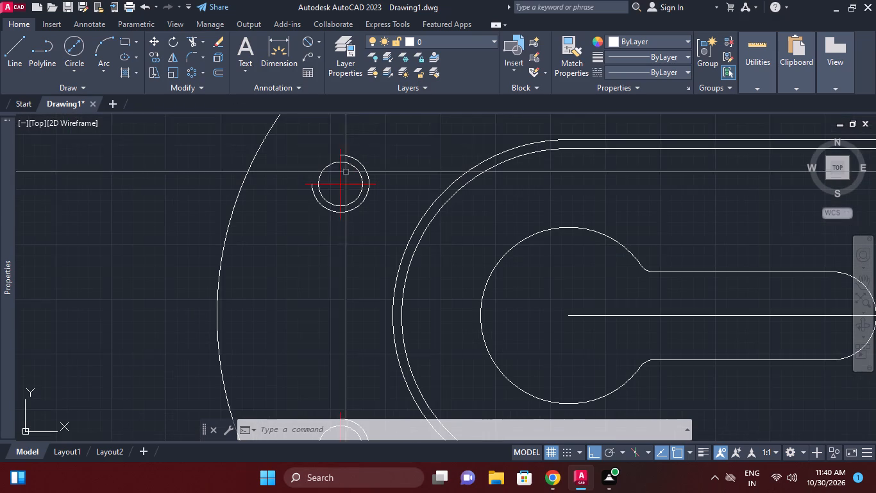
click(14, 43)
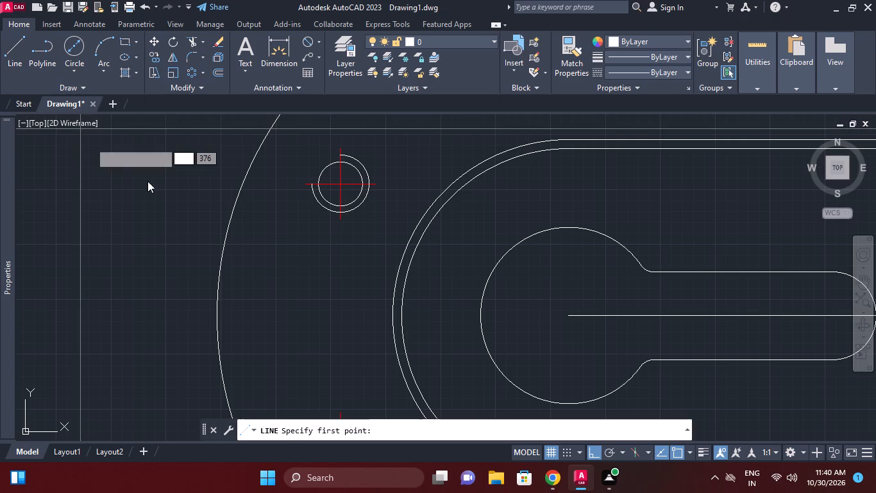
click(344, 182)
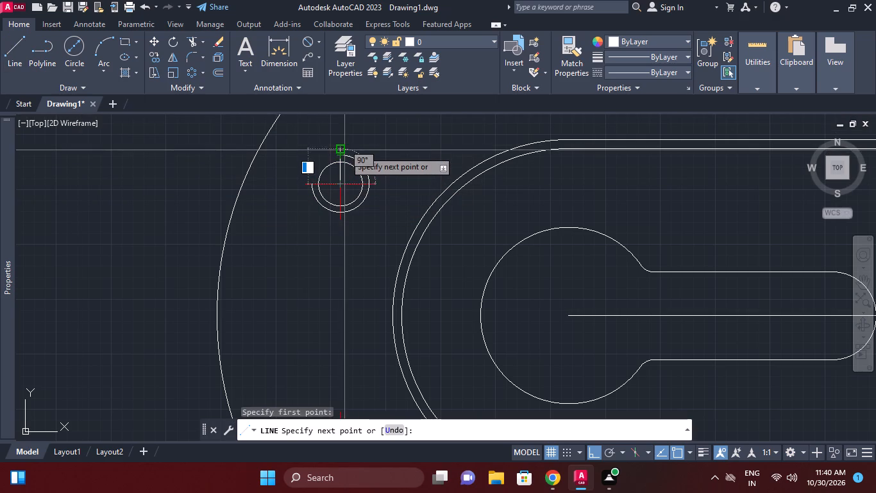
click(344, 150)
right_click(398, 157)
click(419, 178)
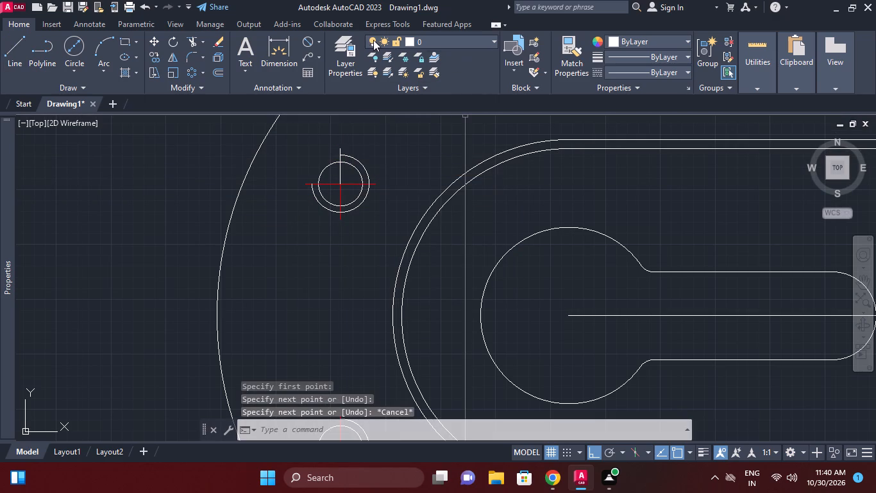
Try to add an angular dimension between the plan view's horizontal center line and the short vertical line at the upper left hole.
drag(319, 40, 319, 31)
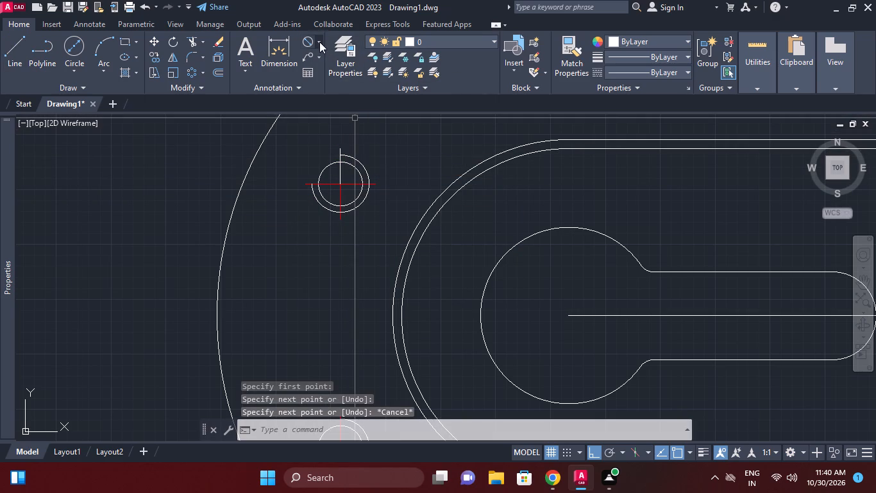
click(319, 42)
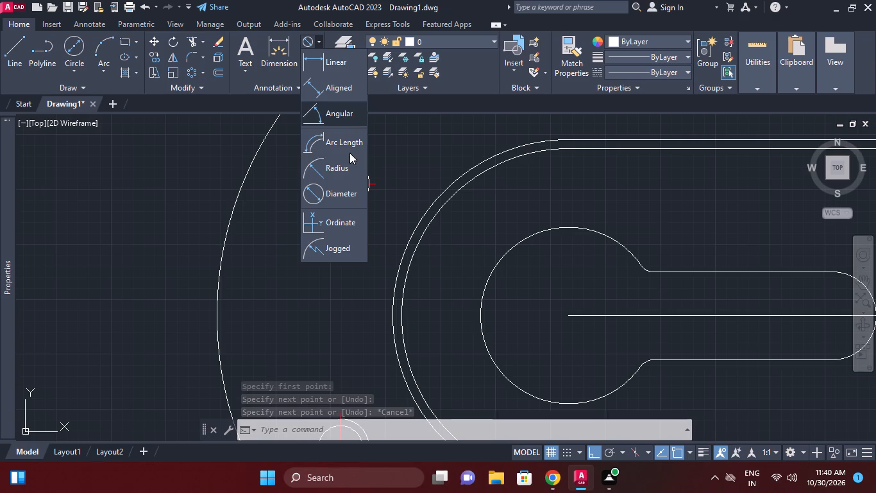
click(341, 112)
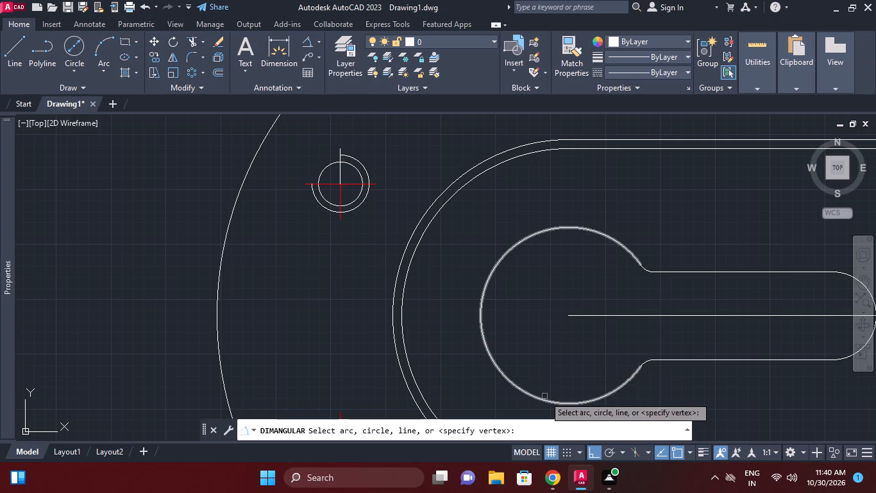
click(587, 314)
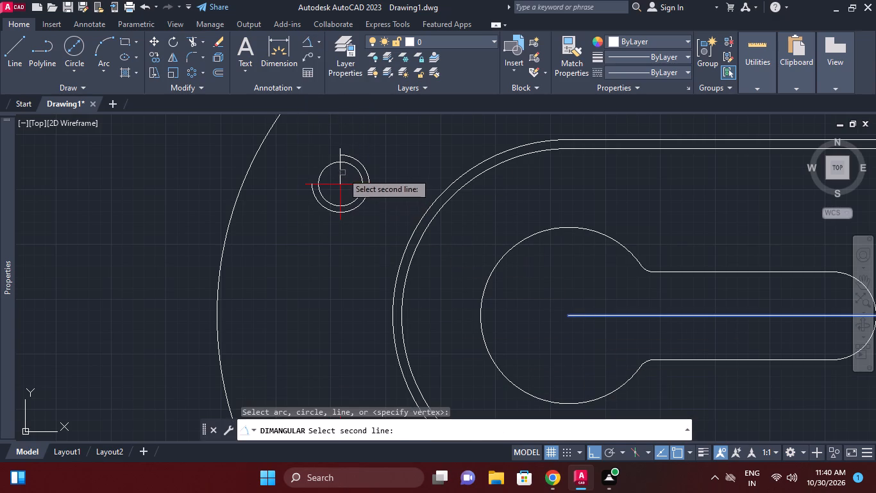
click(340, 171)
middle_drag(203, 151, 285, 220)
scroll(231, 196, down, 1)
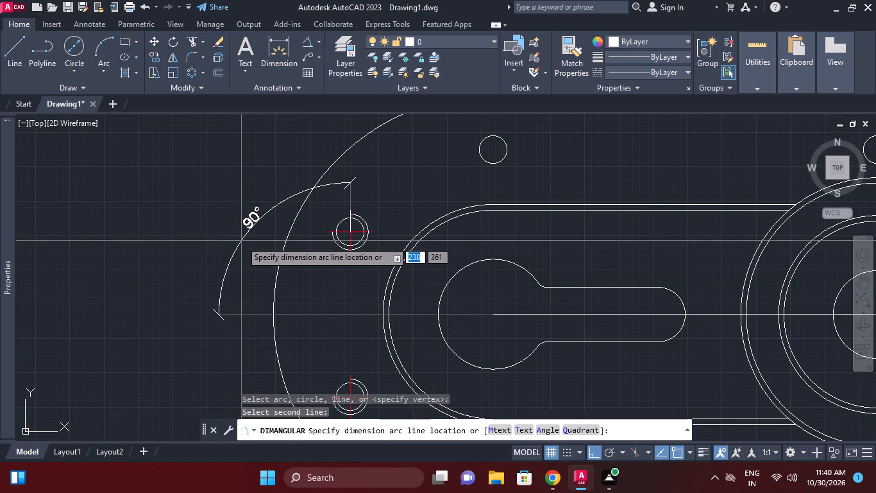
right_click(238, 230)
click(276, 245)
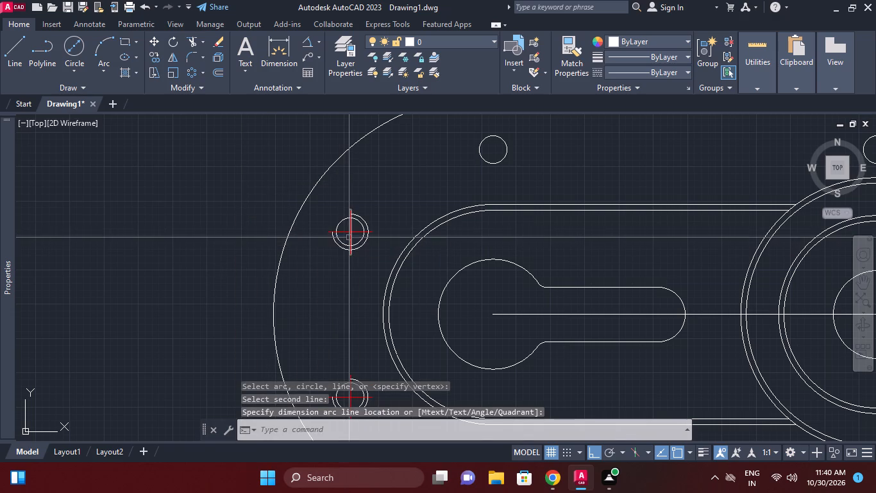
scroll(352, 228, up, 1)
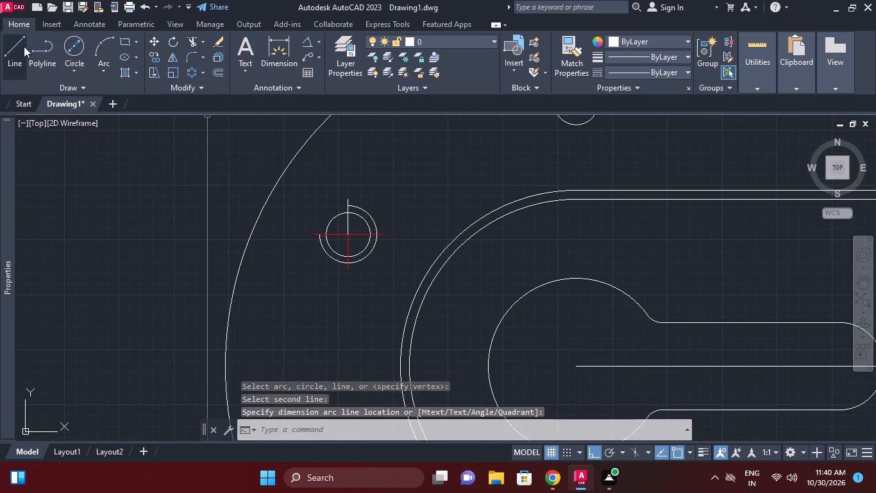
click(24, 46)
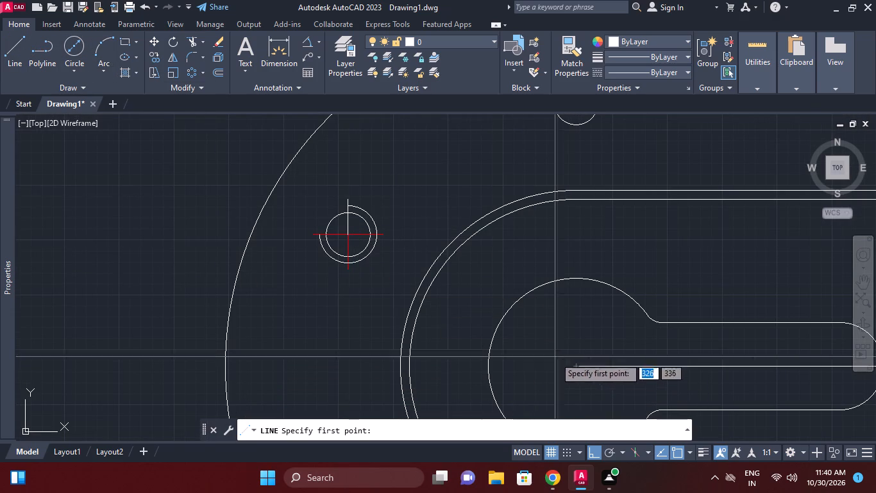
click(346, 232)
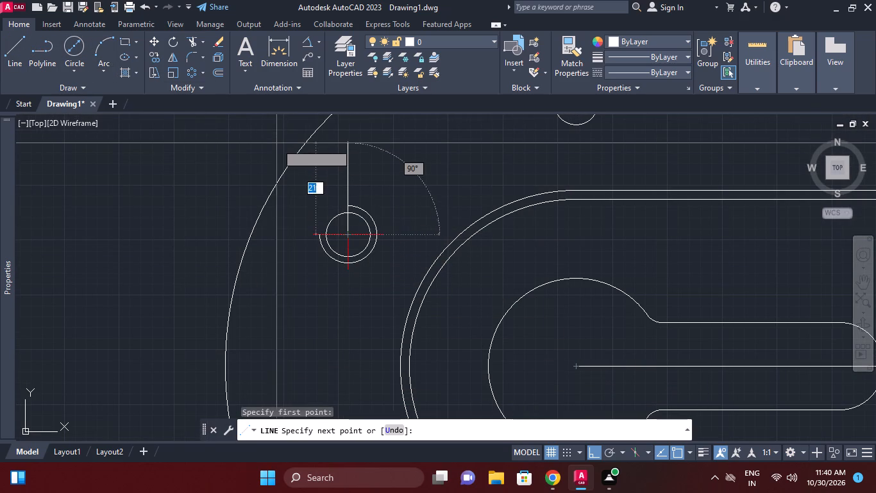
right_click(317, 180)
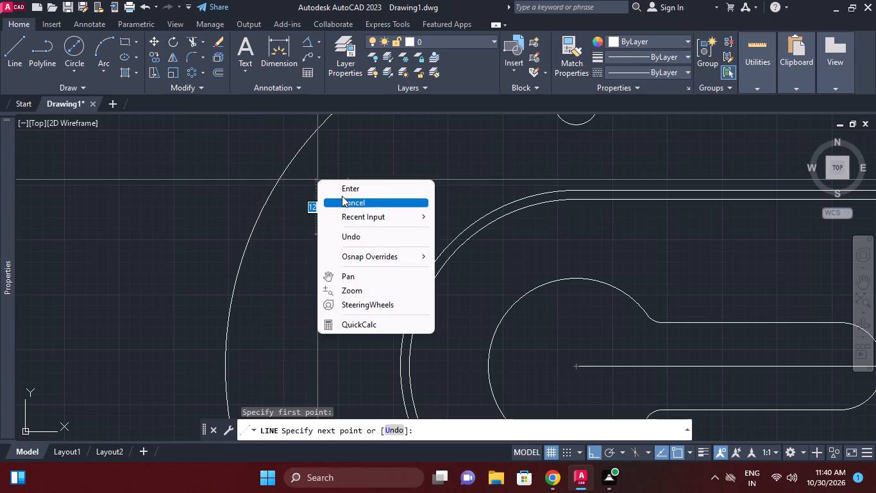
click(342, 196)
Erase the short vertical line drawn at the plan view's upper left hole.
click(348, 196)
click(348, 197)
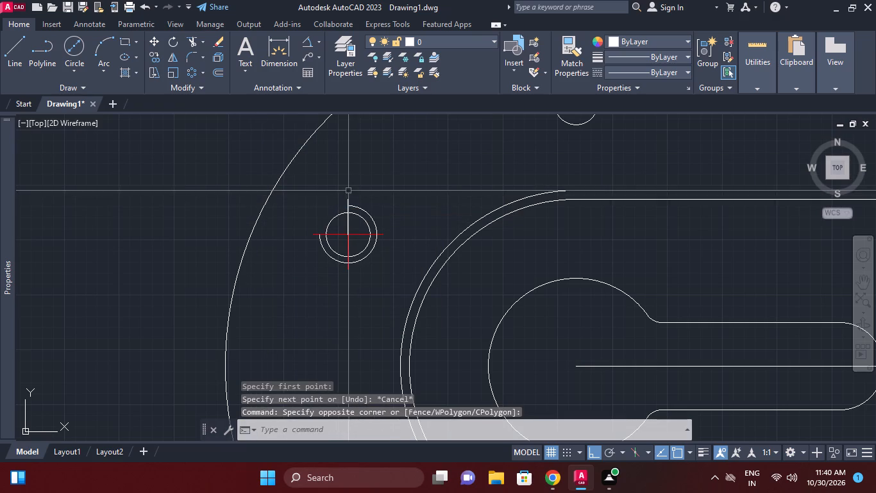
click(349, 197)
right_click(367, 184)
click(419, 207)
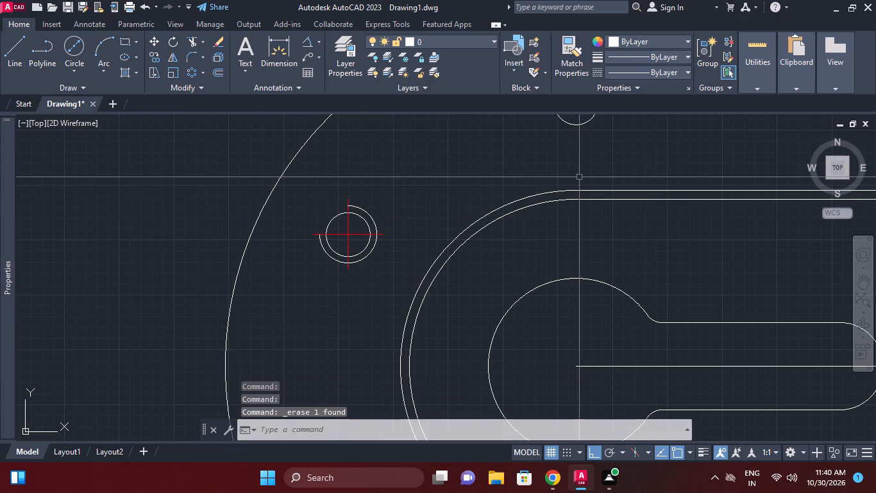
Dimension the radius of the raised wall's outer left arc in the plan view, placing the text between it and the flange outline.
scroll(580, 178, down, 1)
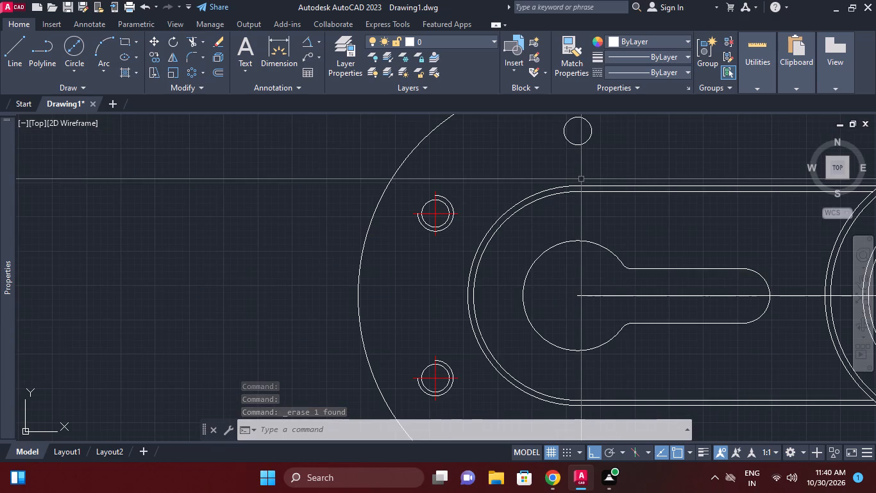
scroll(581, 179, down, 1)
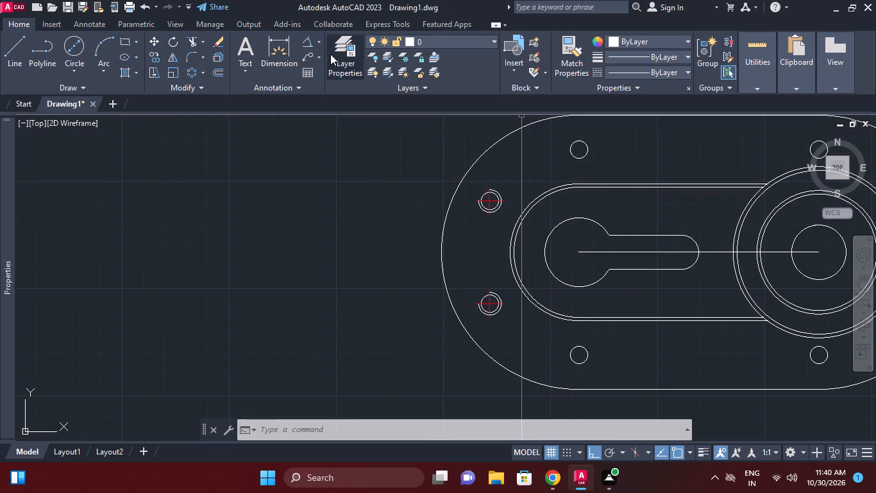
click(319, 40)
click(340, 168)
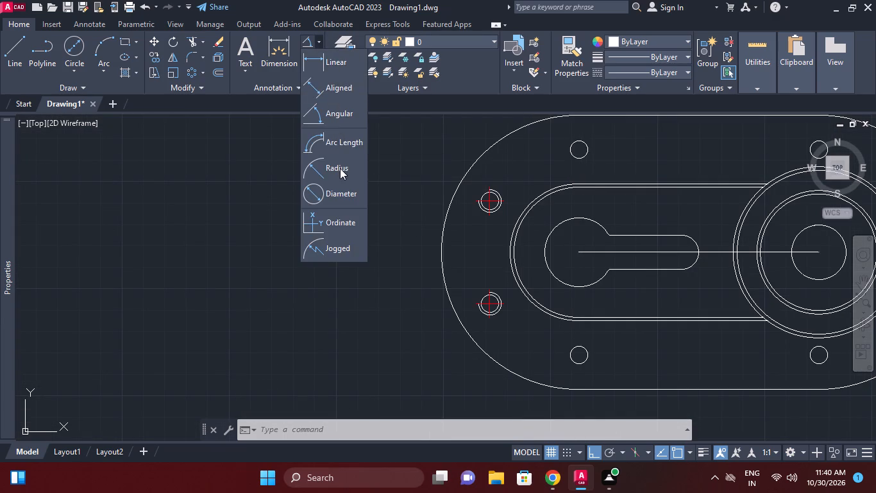
middle_drag(512, 193, 557, 157)
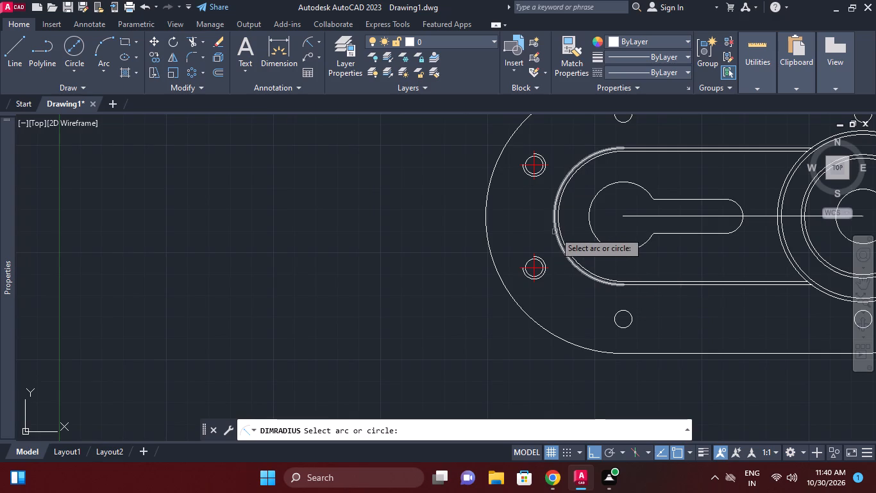
click(555, 232)
click(527, 237)
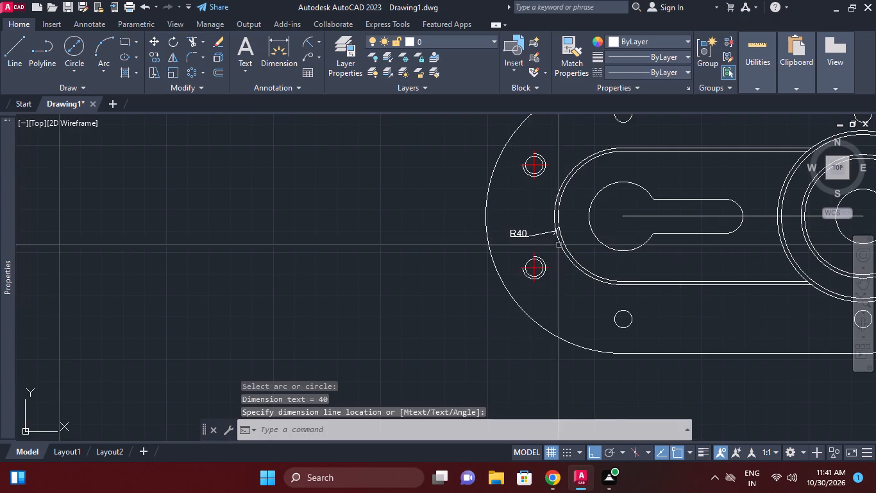
Dimension the radius of the flange outline's left arc, placing the text outside its lower left part.
middle_drag(578, 251, 575, 183)
right_click(582, 196)
click(605, 203)
click(512, 236)
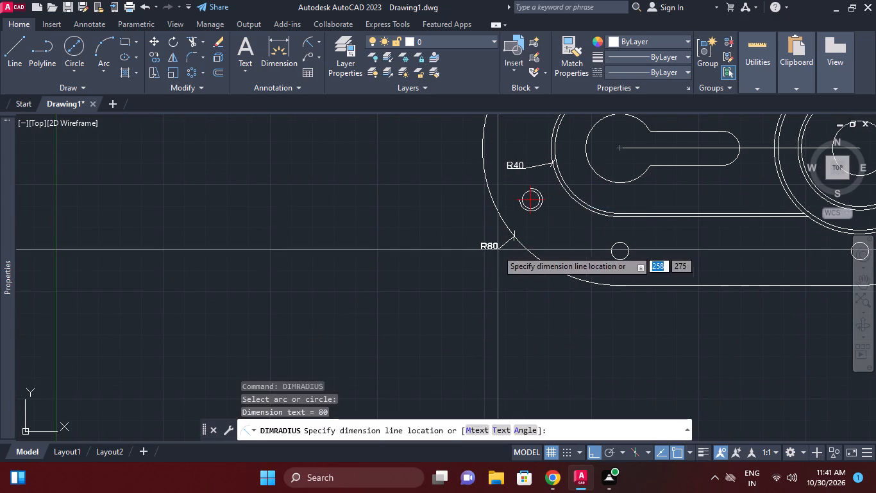
click(497, 250)
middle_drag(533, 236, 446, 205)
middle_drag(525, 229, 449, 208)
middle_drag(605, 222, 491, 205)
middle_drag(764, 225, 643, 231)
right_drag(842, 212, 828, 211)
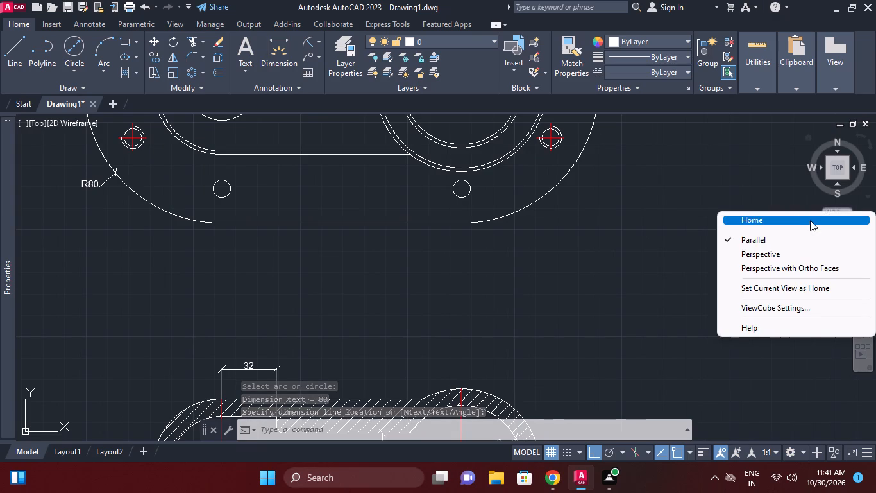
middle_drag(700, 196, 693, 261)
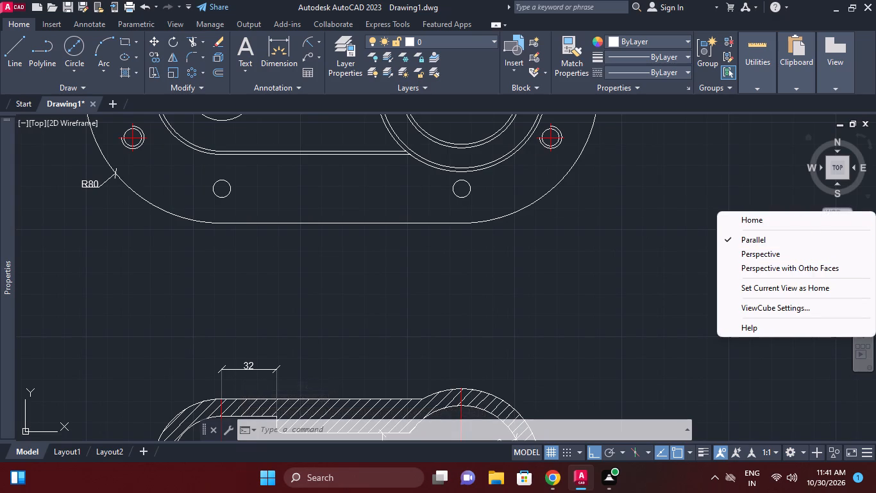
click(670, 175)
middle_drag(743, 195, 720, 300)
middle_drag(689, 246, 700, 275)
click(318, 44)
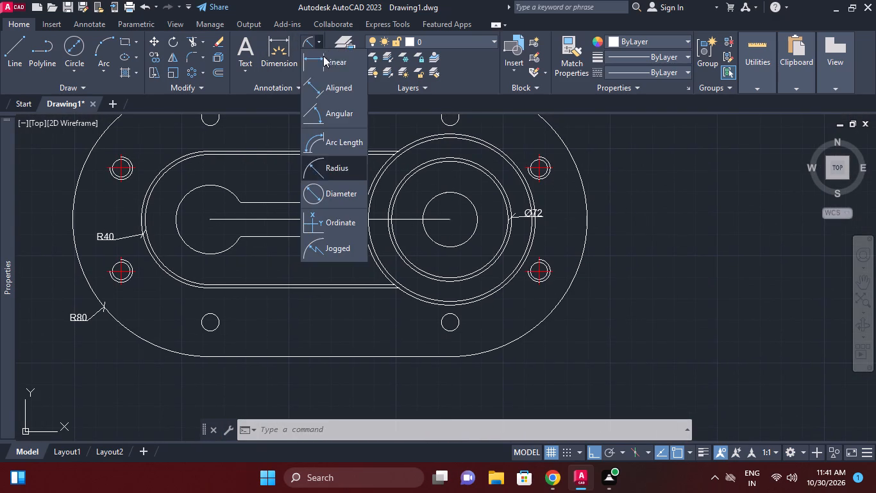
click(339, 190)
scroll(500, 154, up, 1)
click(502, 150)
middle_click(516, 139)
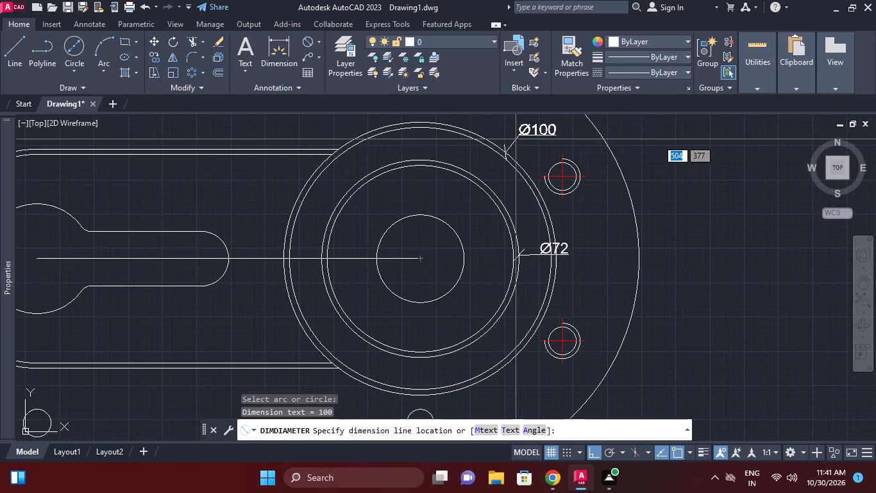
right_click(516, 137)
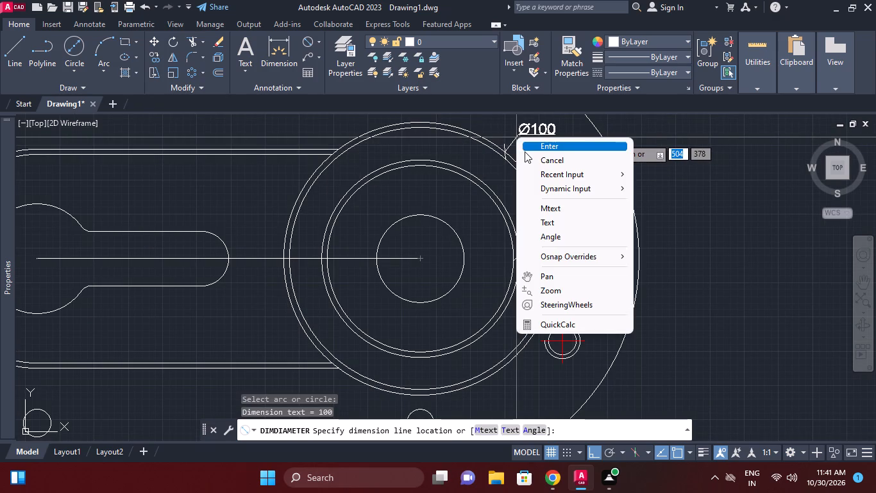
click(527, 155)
Dimension the diameter of the inner circle in the outermost concentric pair, placing the text outside it near the upper right hole.
right_click(521, 143)
click(534, 148)
click(508, 162)
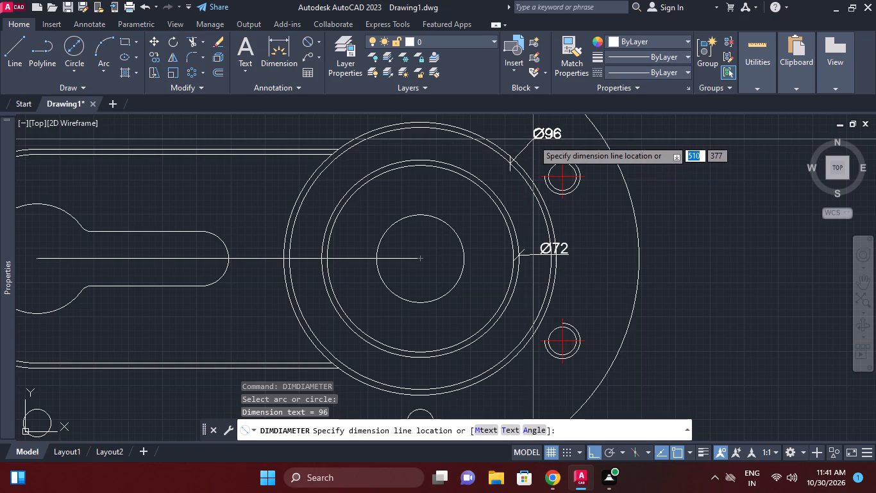
click(528, 139)
middle_drag(568, 153, 548, 146)
scroll(564, 153, down, 1)
scroll(543, 134, up, 2)
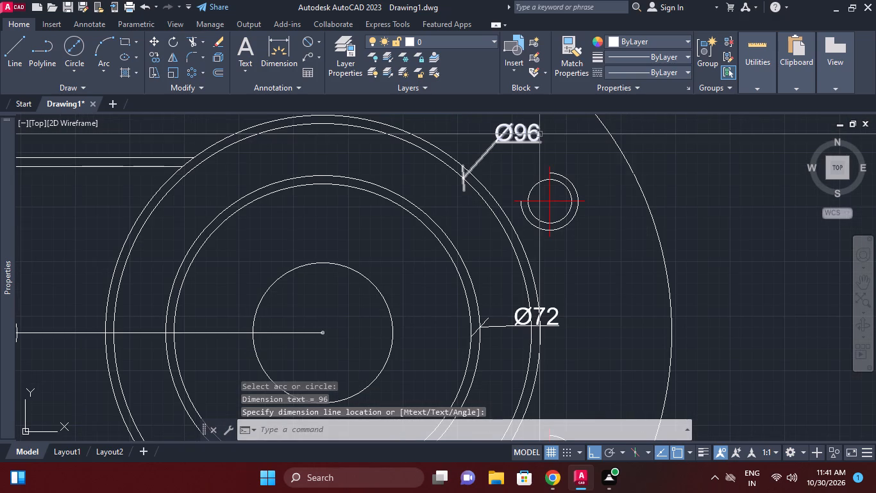
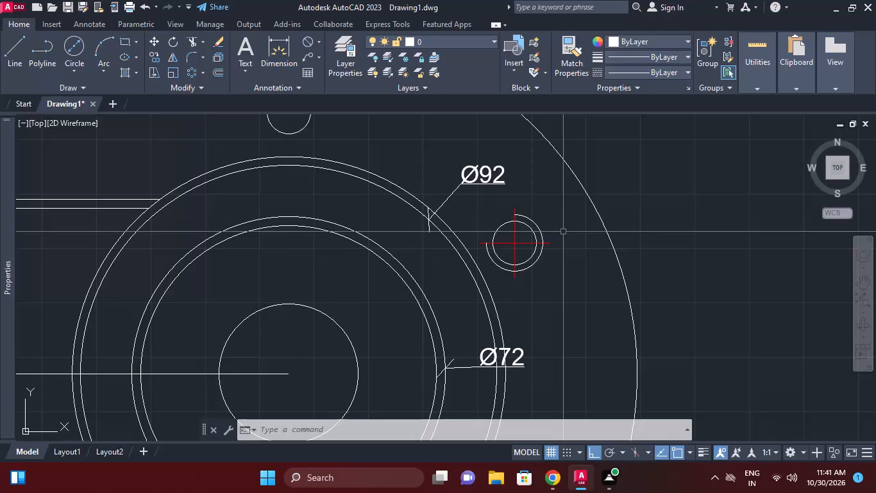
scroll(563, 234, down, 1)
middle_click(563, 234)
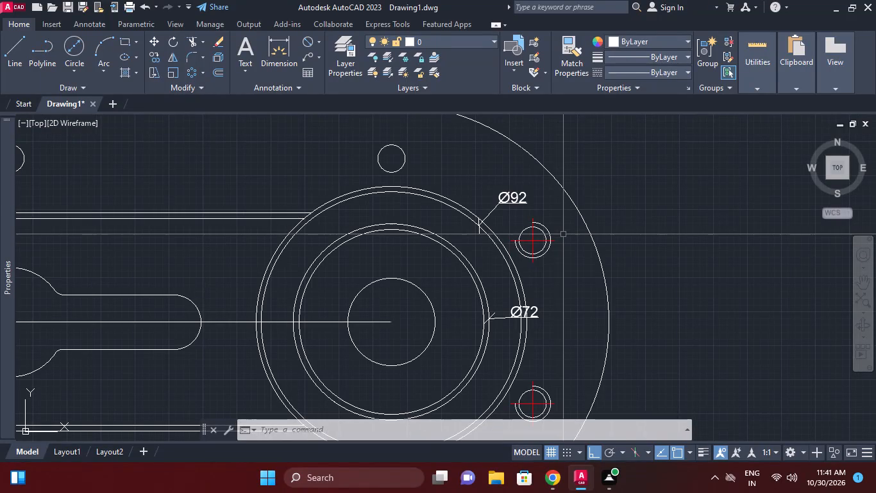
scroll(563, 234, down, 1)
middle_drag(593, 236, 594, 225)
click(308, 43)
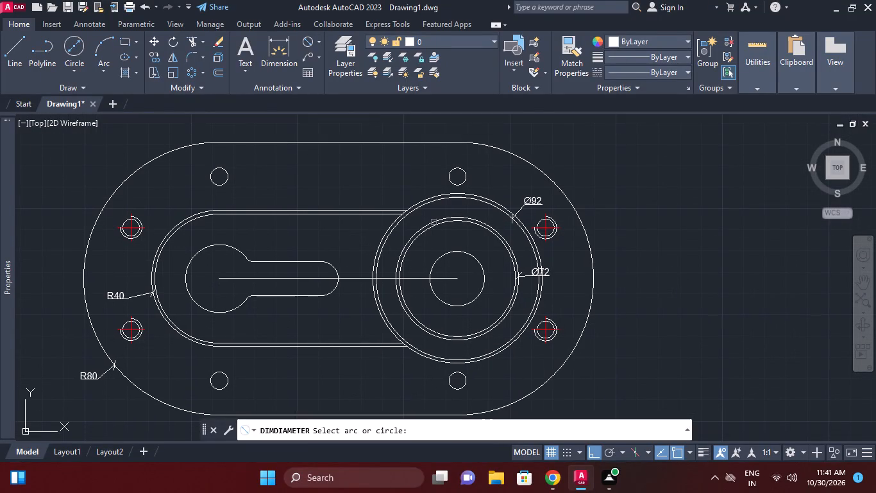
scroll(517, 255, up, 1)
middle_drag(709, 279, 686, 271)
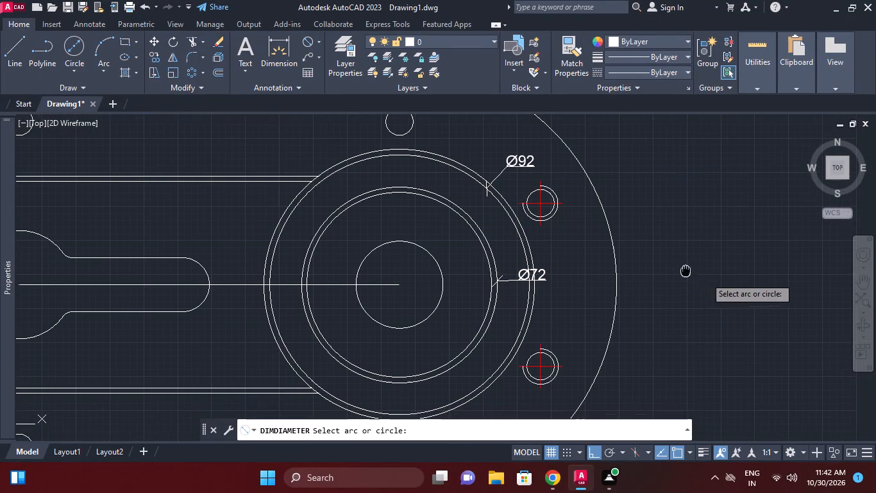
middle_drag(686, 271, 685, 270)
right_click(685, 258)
Move the Ø72 dimension text about 10 units horizontally outward, past the outermost concentric circles in the plan view.
scroll(564, 265, down, 1)
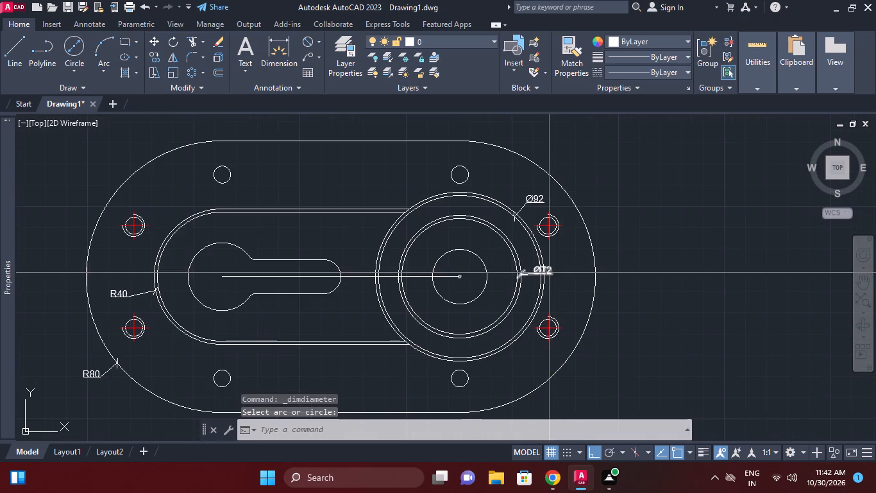
click(551, 272)
scroll(553, 272, up, 2)
click(529, 264)
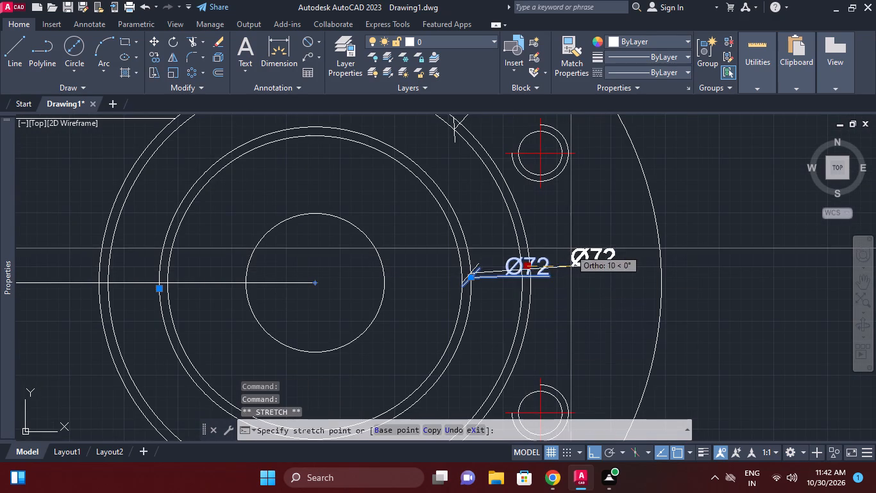
click(571, 248)
Add a horizontal linear dimension from the keyhole's large arc center to its slot-end arc center, placed below the flange outline.
scroll(634, 241, down, 2)
middle_drag(634, 241, 634, 253)
scroll(695, 237, down, 2)
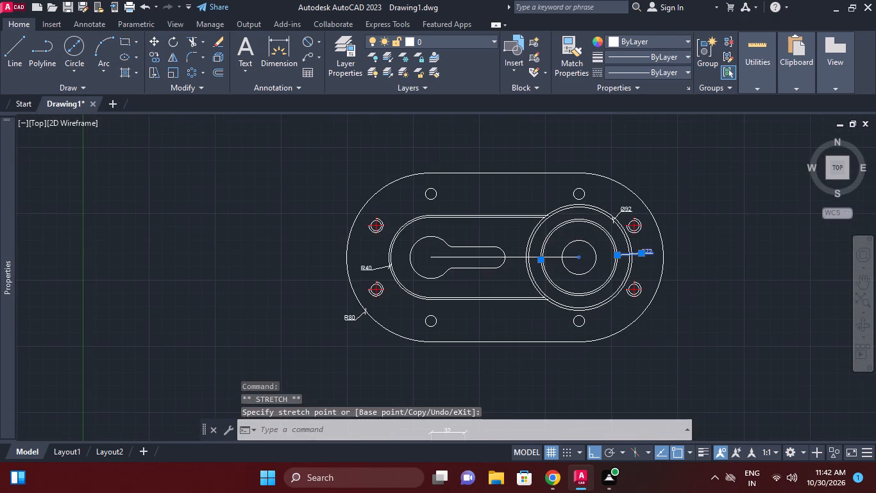
scroll(695, 237, up, 1)
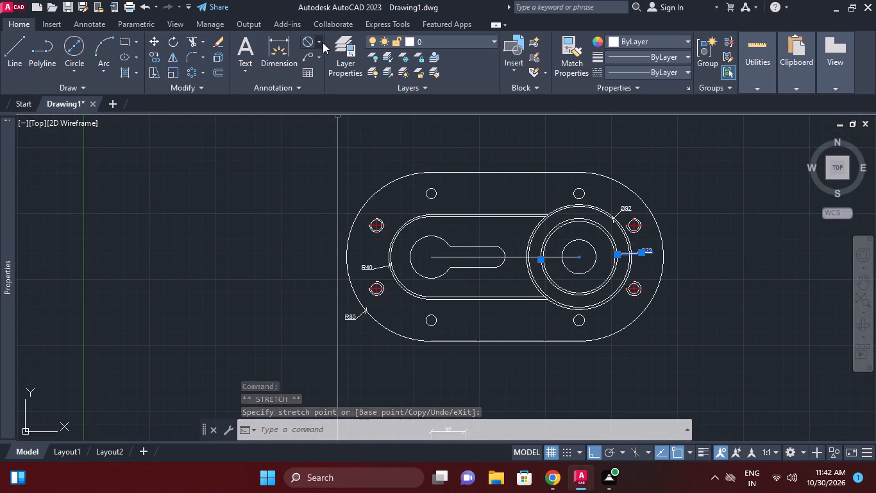
click(323, 42)
click(332, 65)
middle_drag(430, 161, 412, 120)
middle_drag(410, 188, 406, 154)
click(407, 186)
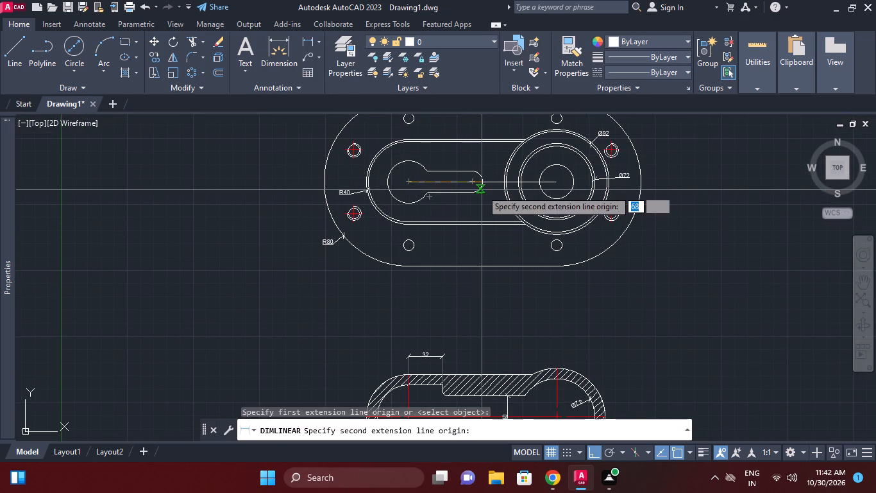
click(474, 183)
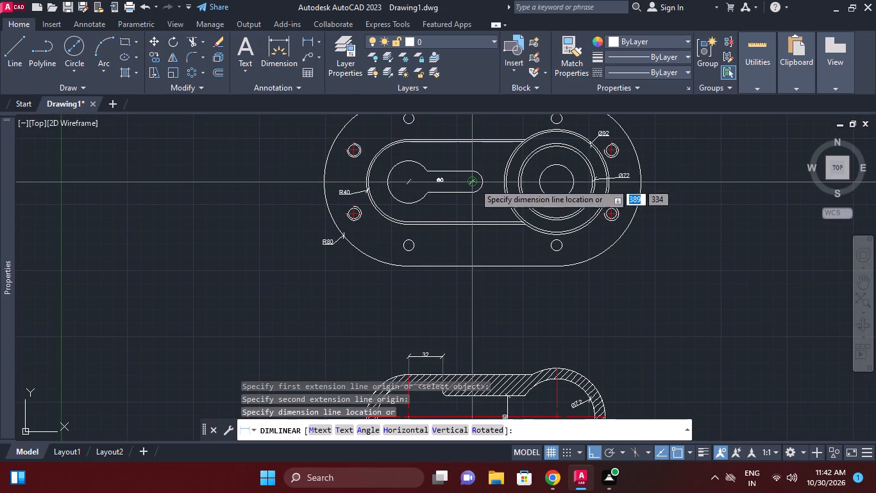
scroll(451, 288, up, 2)
click(451, 286)
Add a horizontal linear dimension from the keyhole's large arc center to the concentric circles' center, below the keyhole length dimension.
right_click(537, 274)
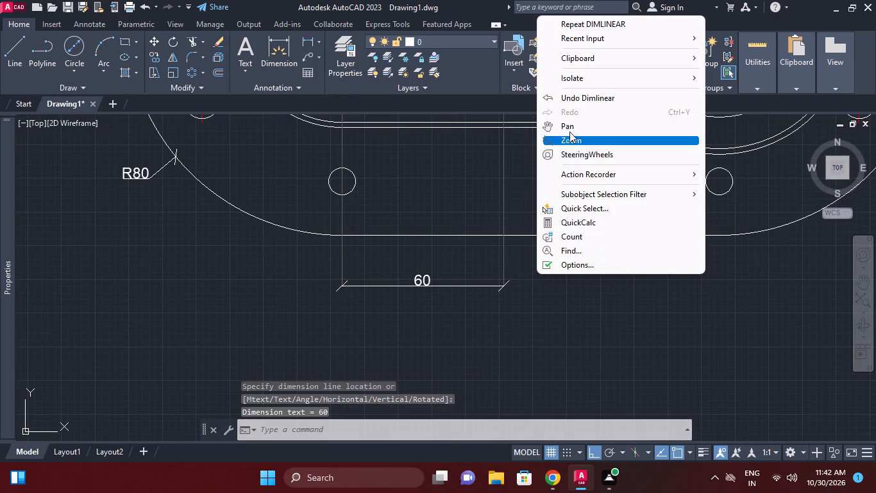
click(572, 26)
scroll(572, 26, down, 2)
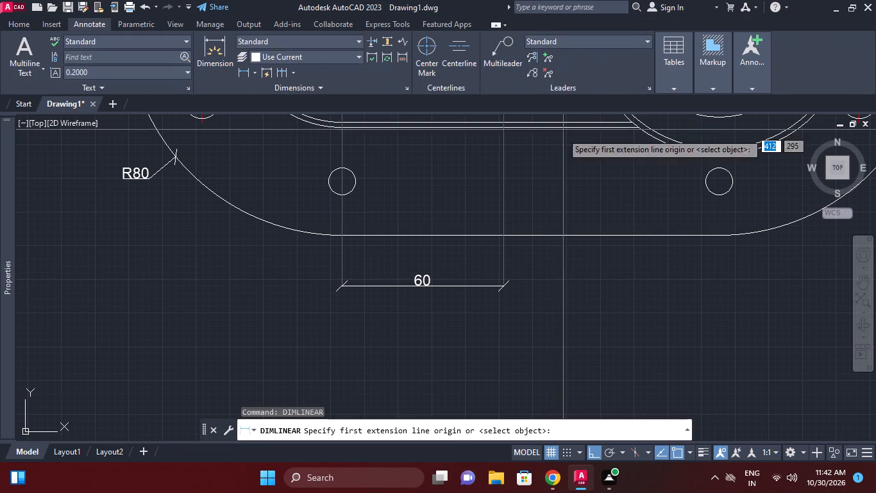
click(19, 23)
scroll(373, 203, down, 1)
middle_drag(376, 245, 387, 273)
scroll(421, 253, down, 1)
middle_drag(421, 262, 419, 282)
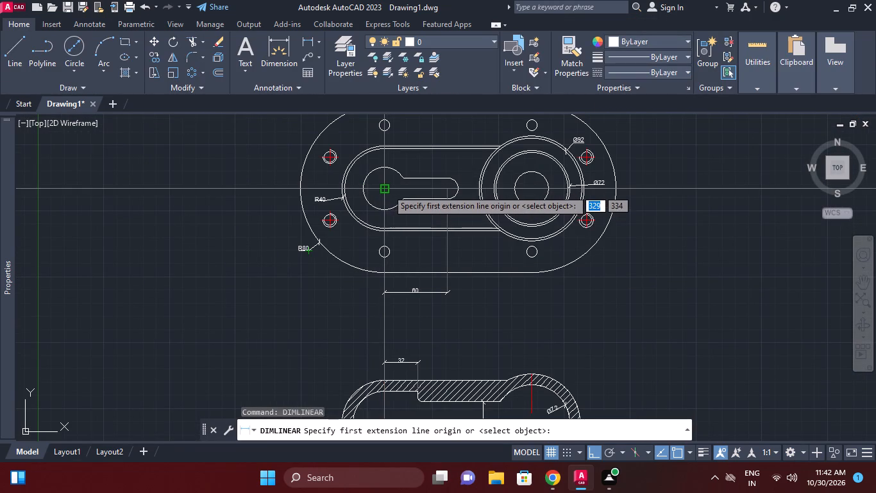
click(387, 189)
click(529, 190)
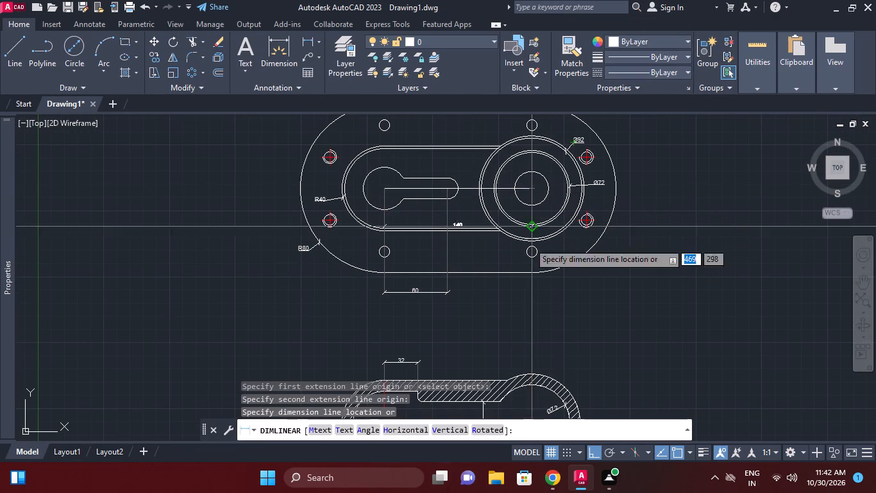
scroll(518, 308, up, 2)
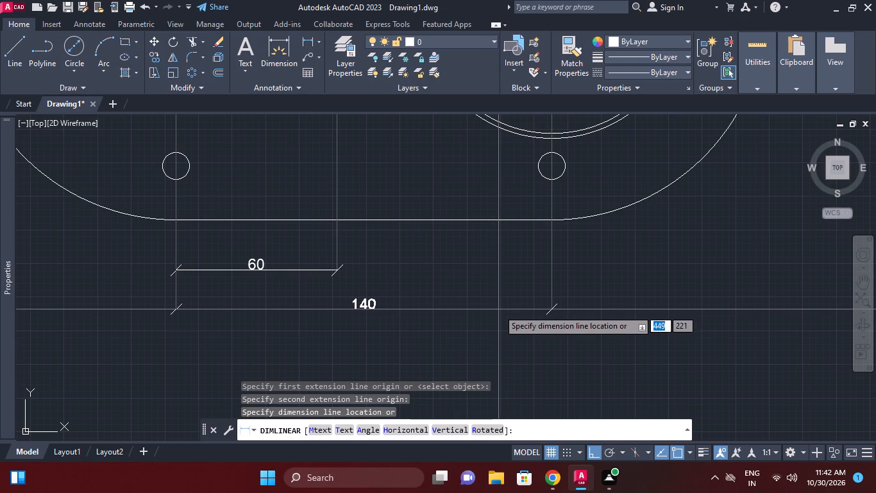
click(498, 310)
Dimension the keyhole slot's width vertically between its two straight edges, placing the dimension line inside the slot.
middle_drag(444, 230, 453, 253)
scroll(464, 234, down, 1)
middle_drag(464, 234, 469, 212)
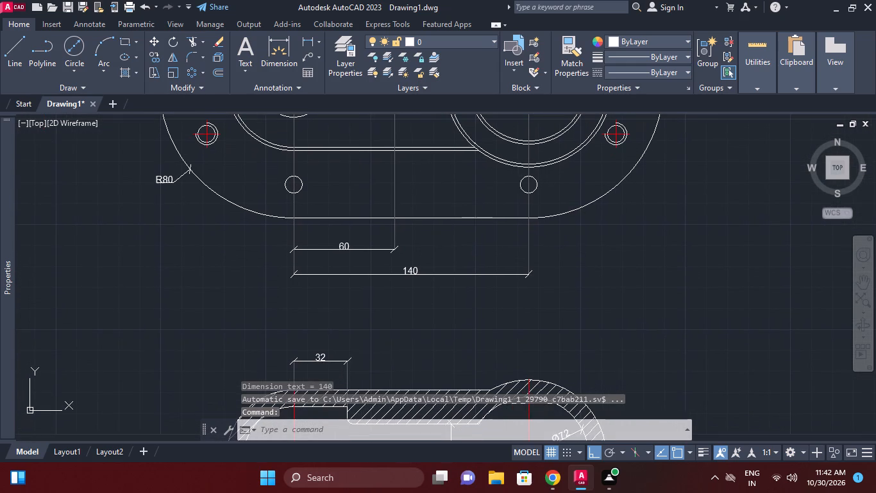
middle_drag(360, 205, 420, 222)
middle_drag(398, 153, 432, 268)
scroll(434, 216, up, 1)
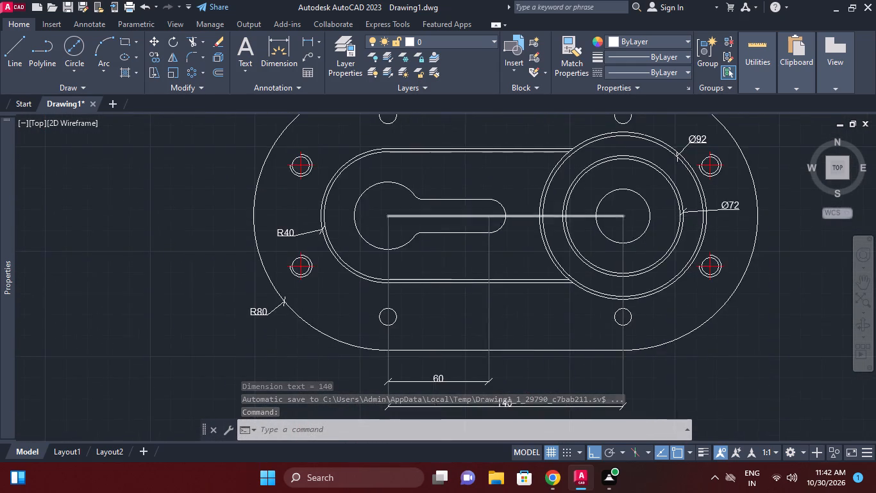
right_click(467, 173)
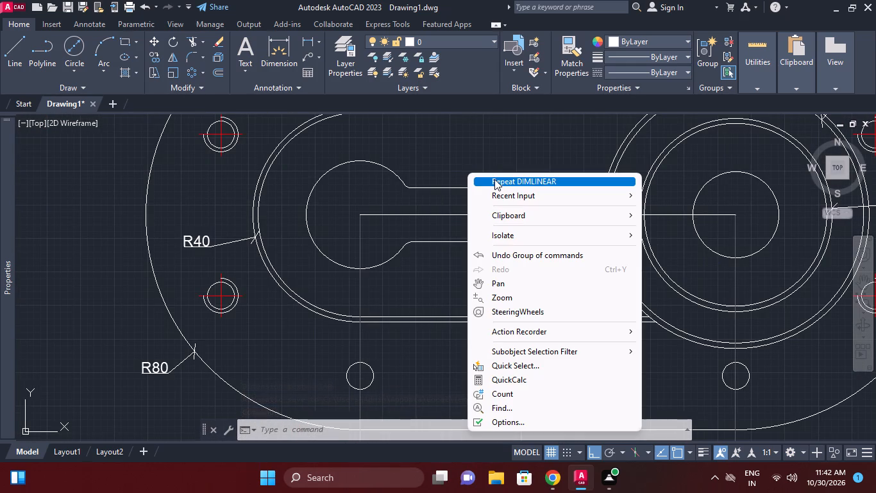
click(494, 179)
click(471, 241)
click(466, 193)
click(466, 193)
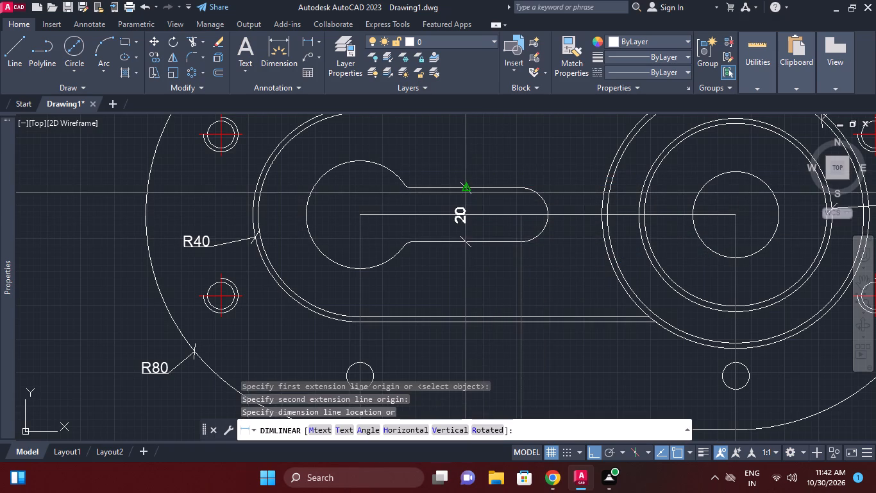
Dimension the diameter of the keyhole's large arc, placing the text just outside its lower left part.
click(319, 38)
click(344, 192)
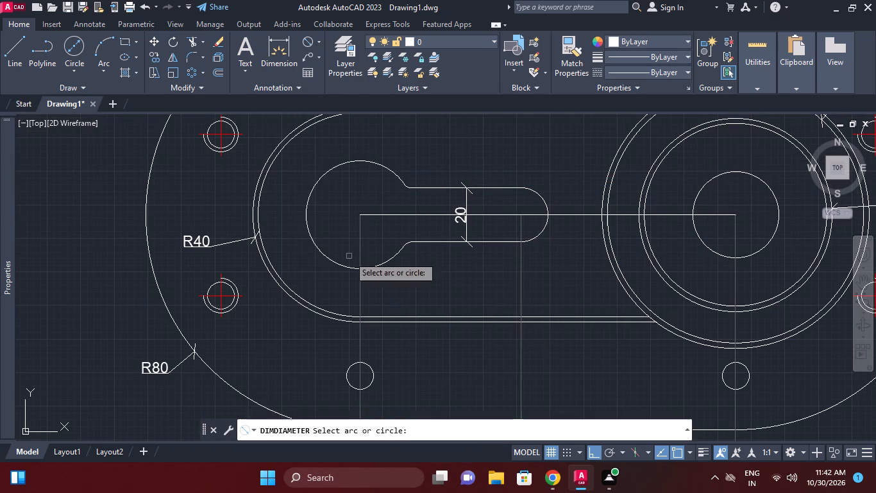
click(348, 266)
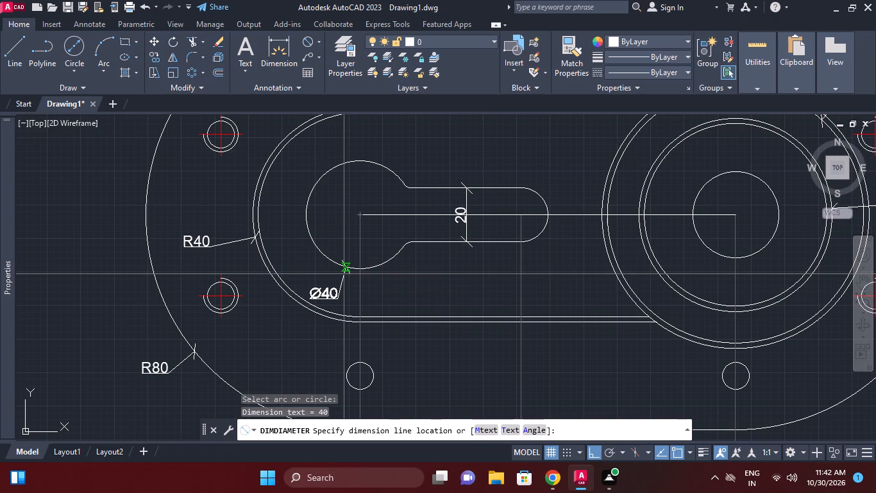
click(344, 274)
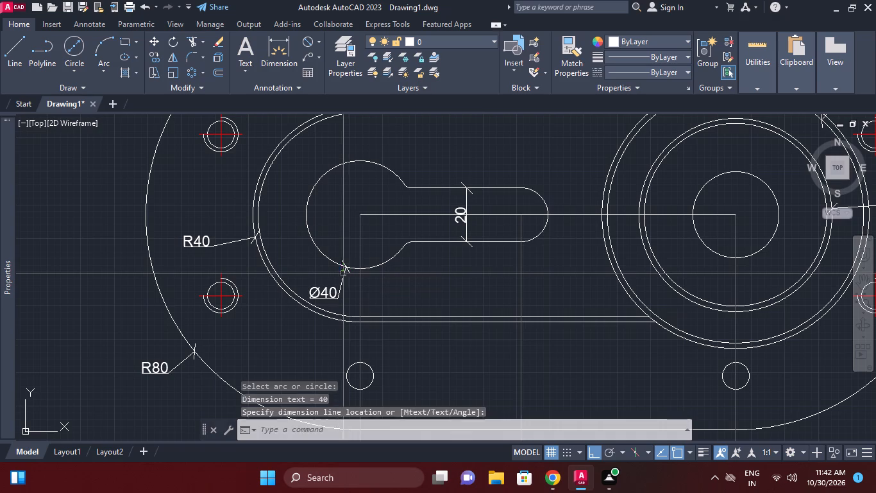
Dimension the radius of the keyhole slot's rounded end, placing the text just above it.
middle_click(317, 205)
click(322, 39)
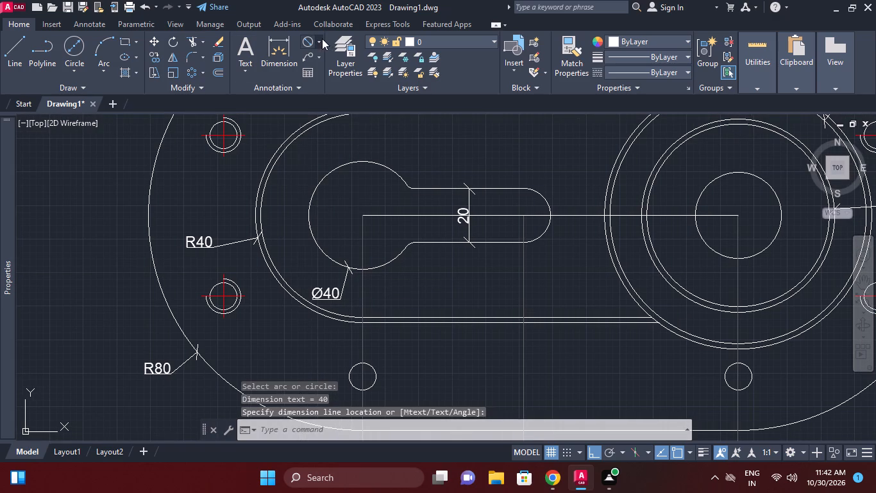
click(341, 175)
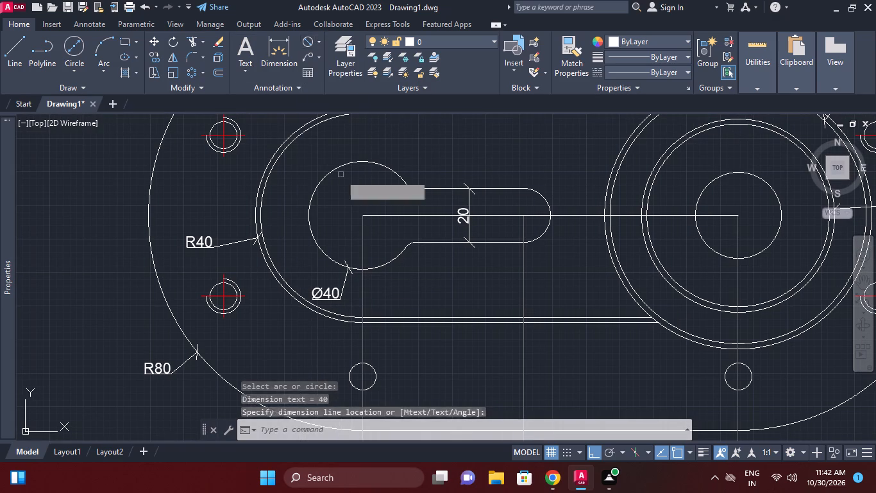
click(537, 193)
click(539, 178)
Save the drawing as PART_25 in the fuji_Work folder on the Desktop, in AutoCAD 2018 Drawing format.
scroll(564, 159, down, 4)
middle_drag(548, 201, 499, 279)
scroll(536, 214, down, 1)
scroll(555, 205, up, 1)
middle_drag(555, 202, 549, 180)
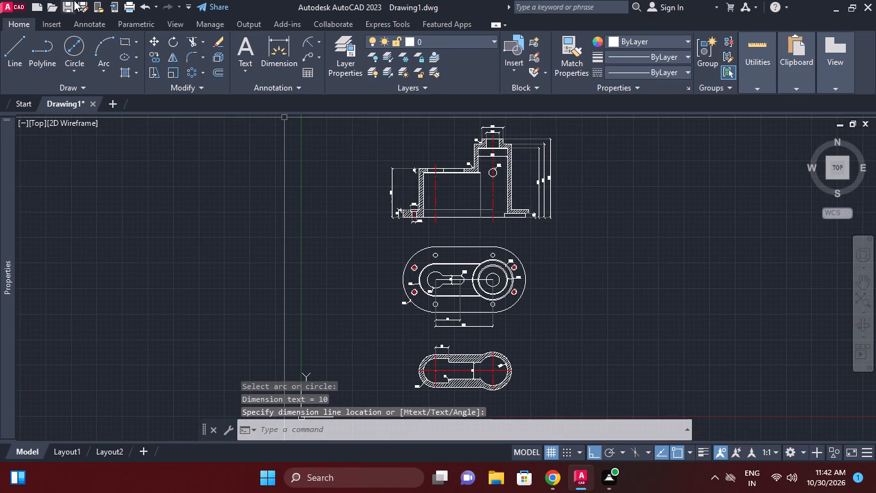
click(80, 6)
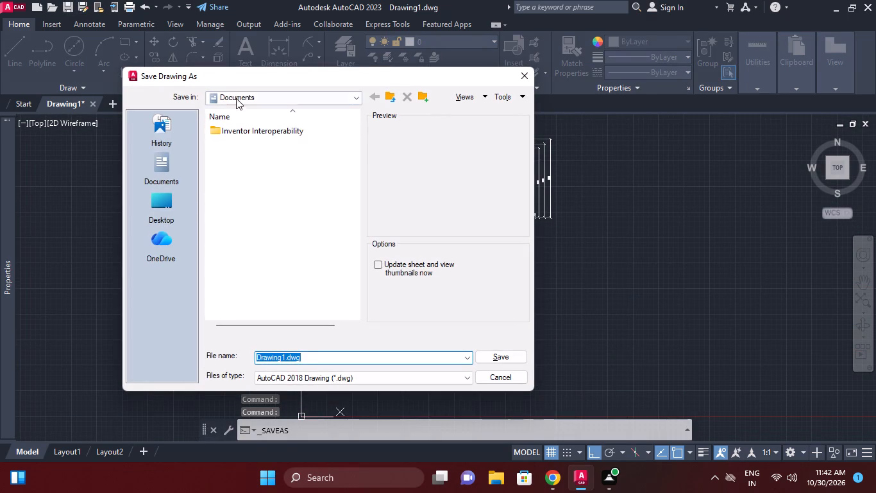
click(236, 98)
click(244, 114)
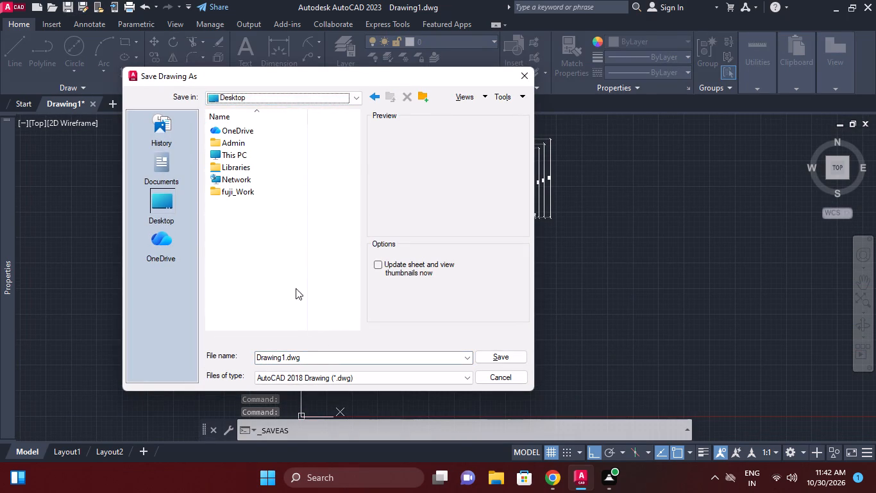
click(241, 190)
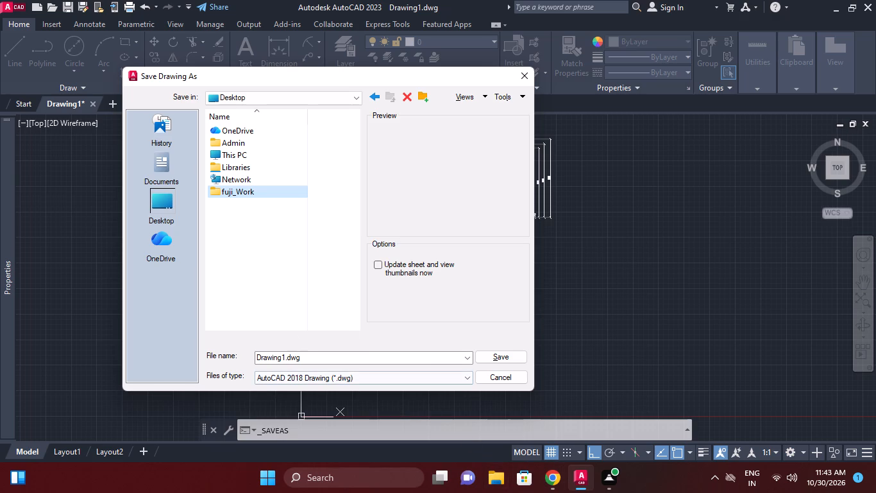
double_click(288, 190)
scroll(303, 239, down, 3)
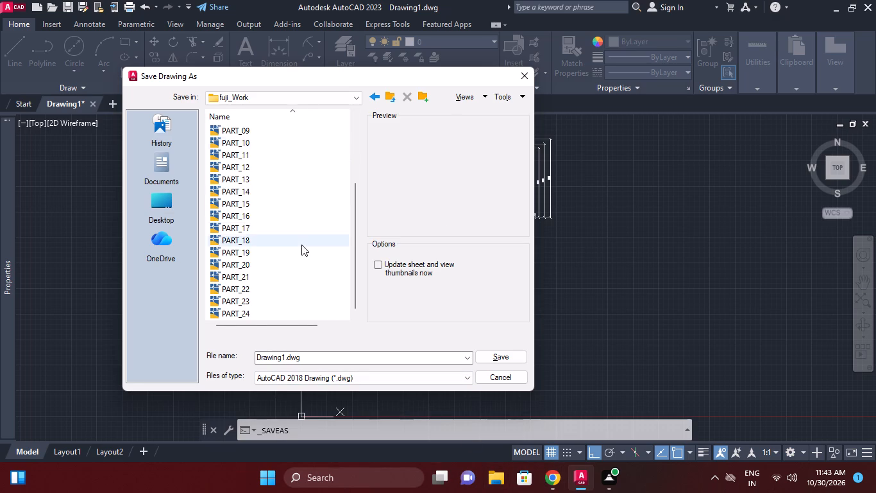
scroll(301, 245, down, 6)
click(277, 318)
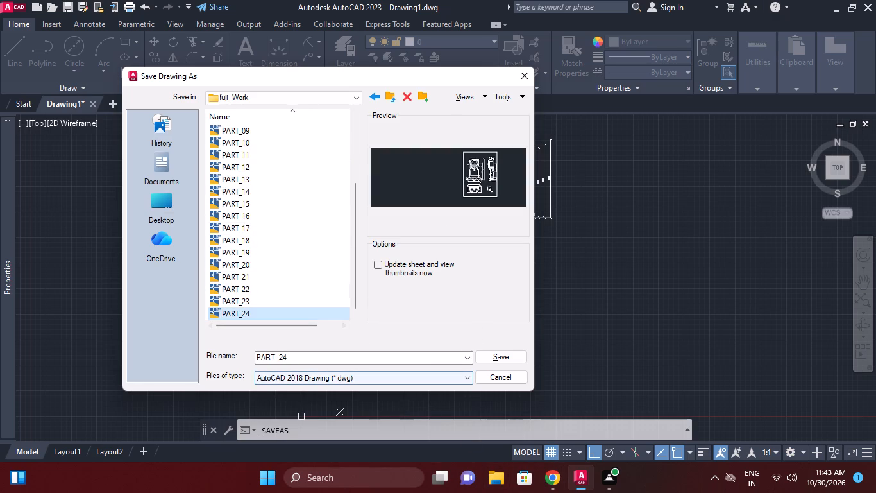
double_click(304, 360)
click(304, 360)
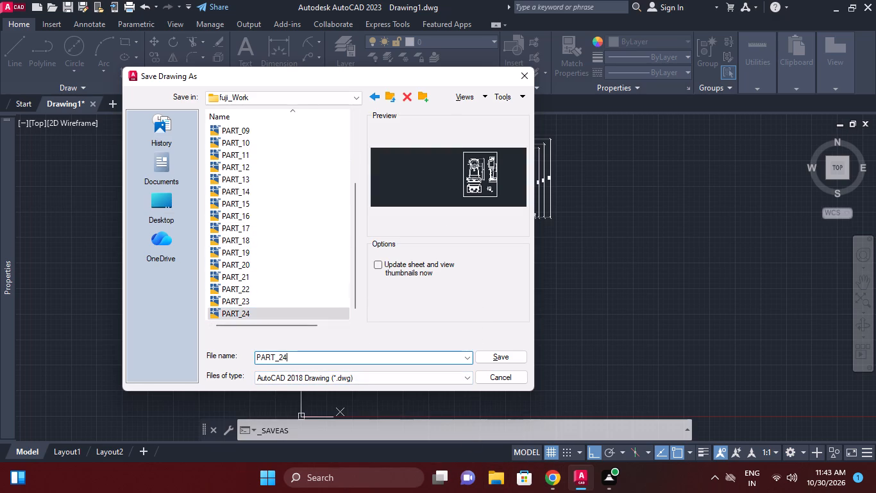
key(5)
key(BackSpace)
key(BackSpace)
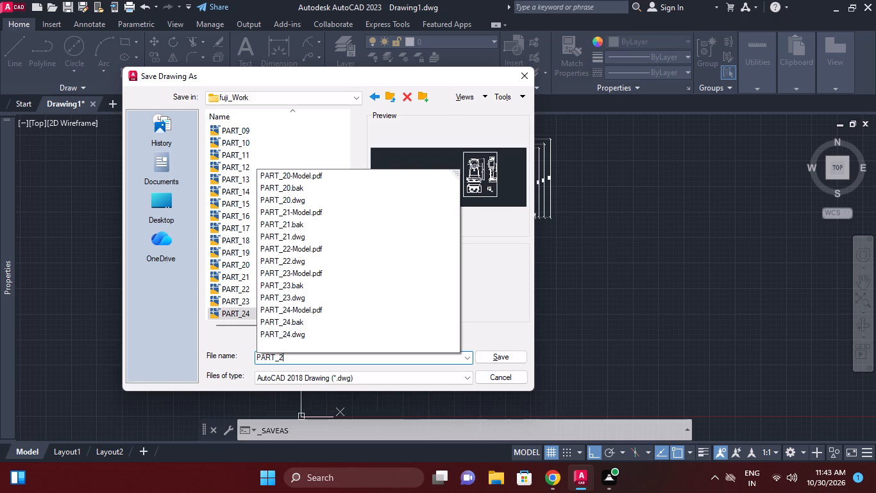
key(5)
key(Return)
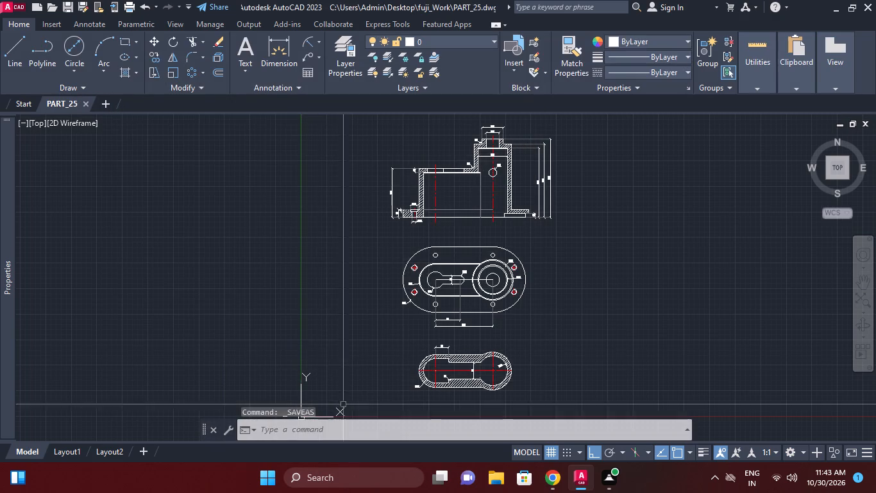
Set up a centred plot with the DWG To PDF.pc3 plotter, using a window around all three dimensioned views as the plot area.
key(ctrl+p)
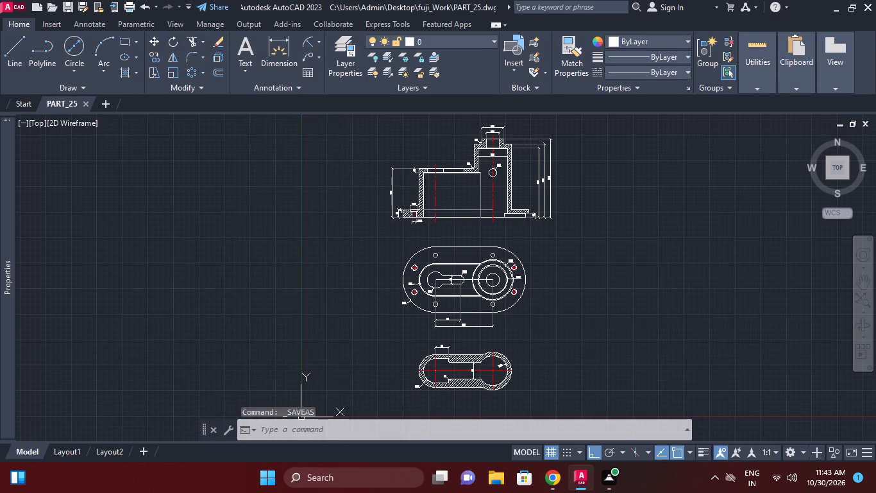
click(321, 141)
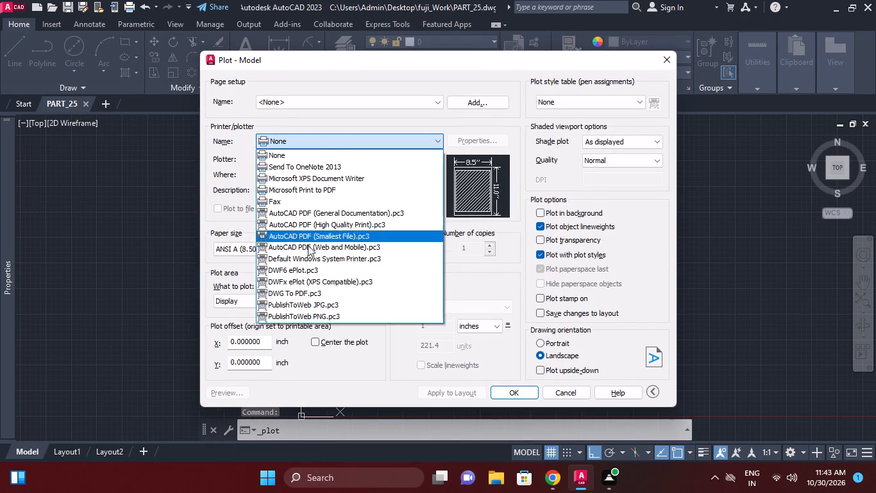
click(301, 293)
click(320, 343)
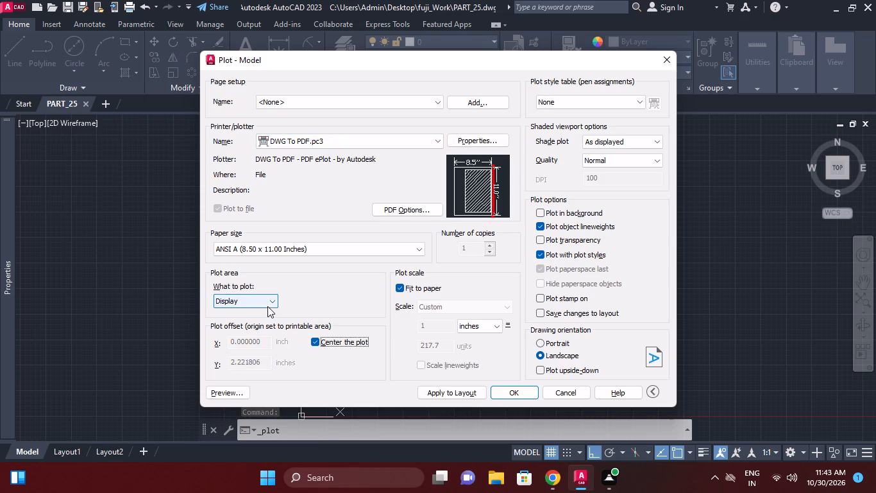
click(267, 304)
click(253, 340)
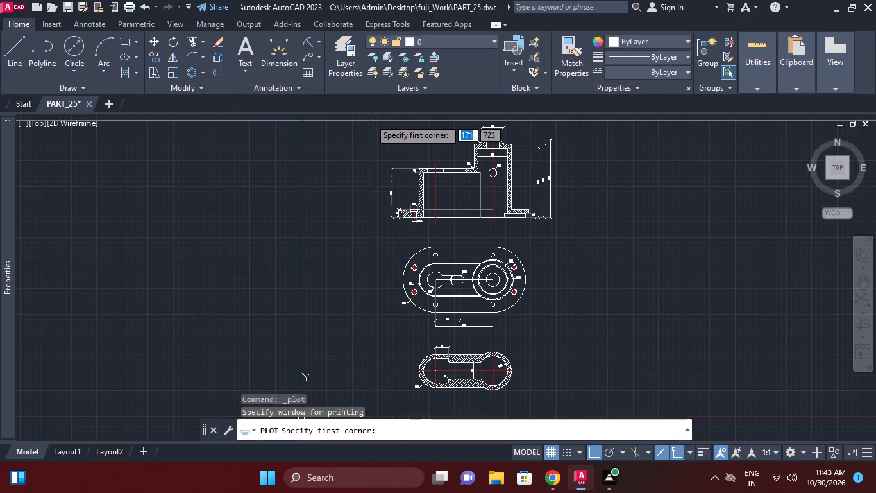
click(366, 116)
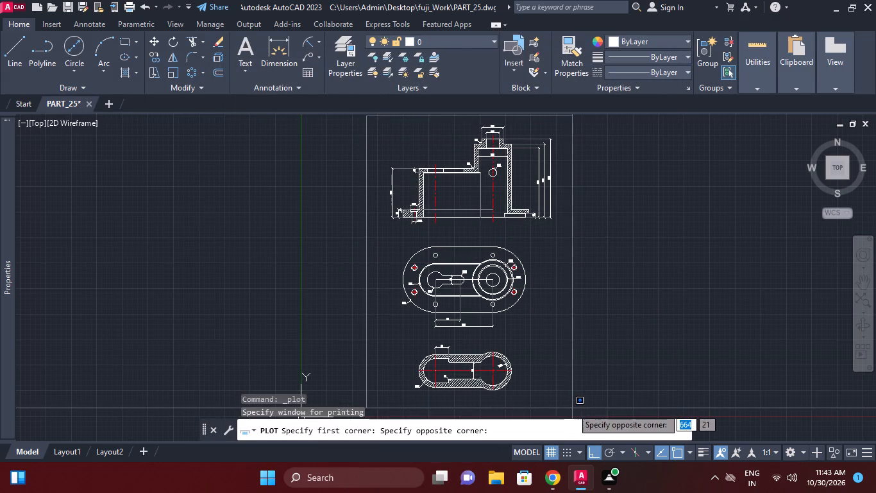
click(572, 408)
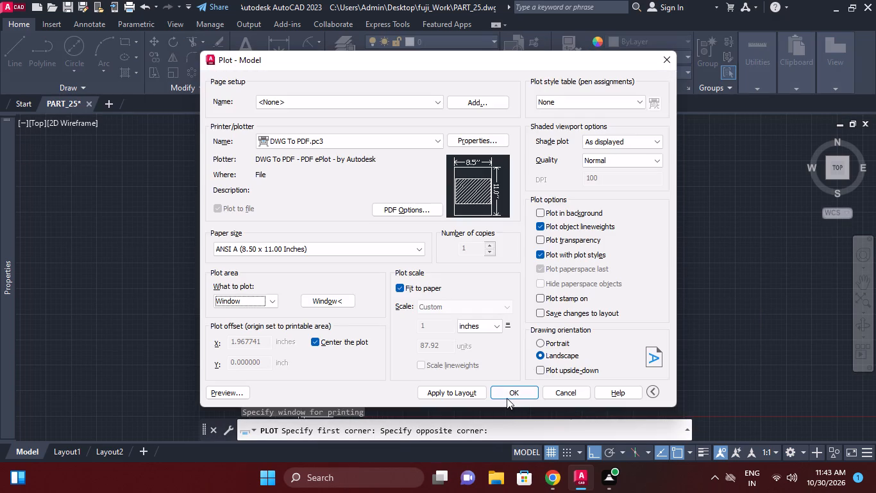
Plot to PART_25-Model.pdf in the fuji_Work folder on the Desktop, and close the resulting PDF.
click(507, 392)
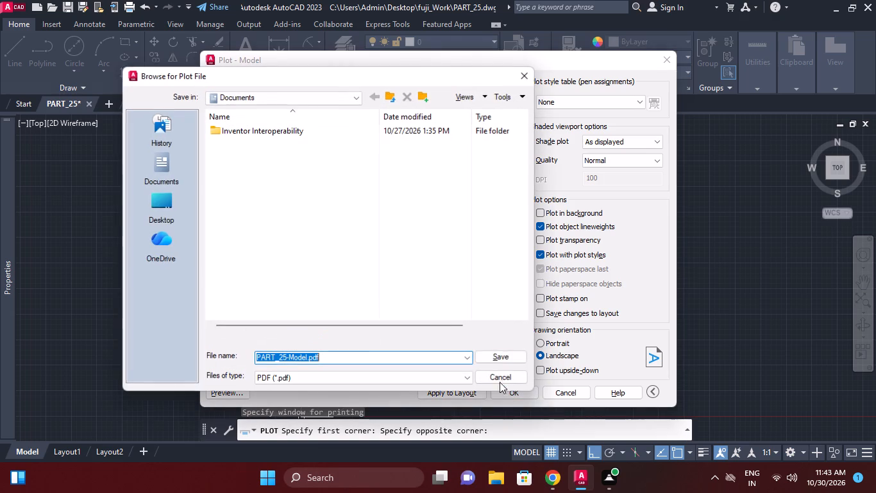
click(291, 94)
click(280, 106)
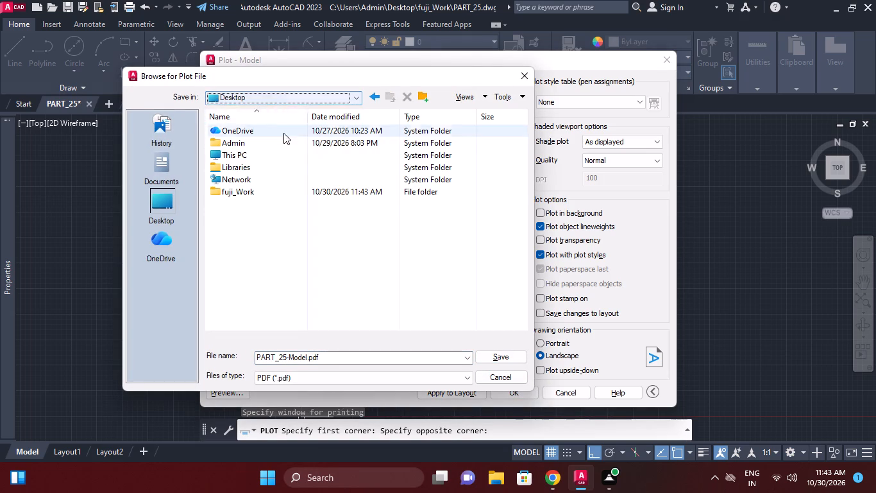
double_click(273, 190)
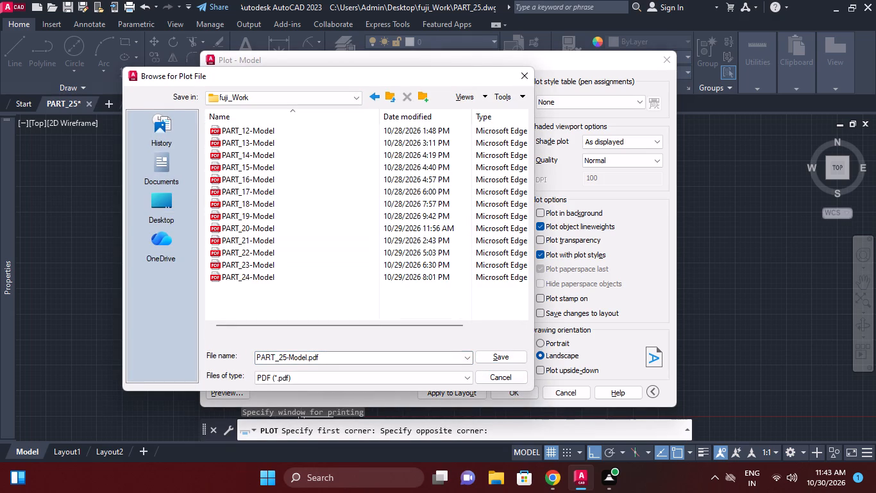
click(503, 356)
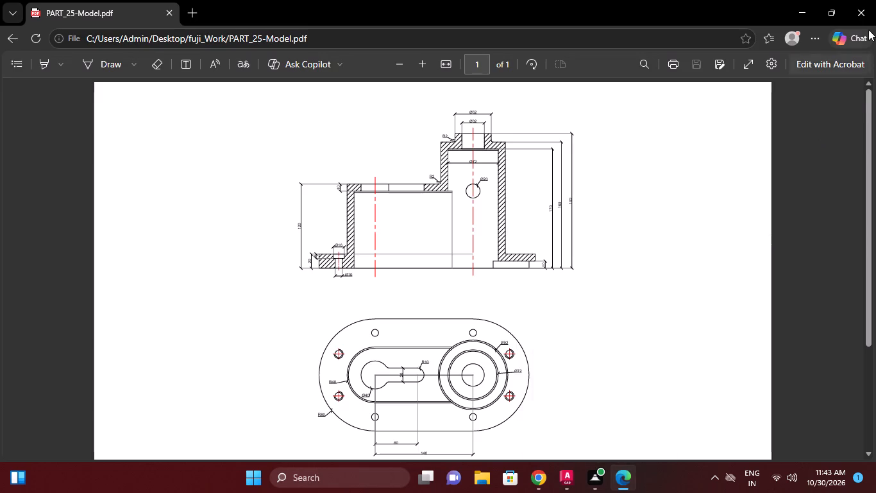
click(867, 13)
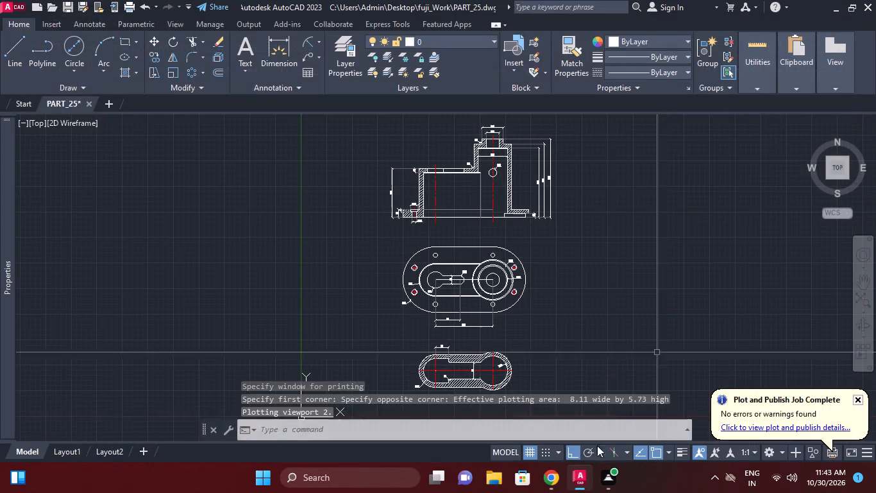